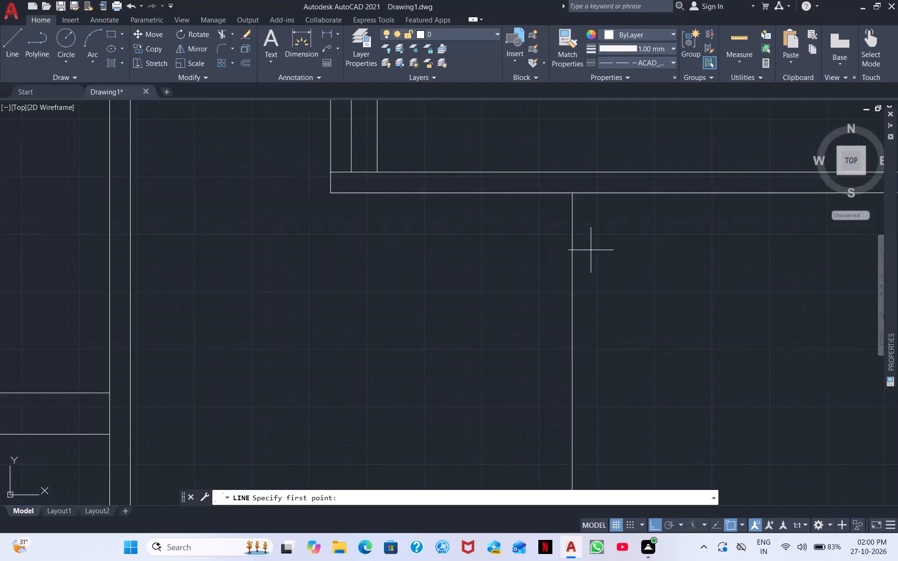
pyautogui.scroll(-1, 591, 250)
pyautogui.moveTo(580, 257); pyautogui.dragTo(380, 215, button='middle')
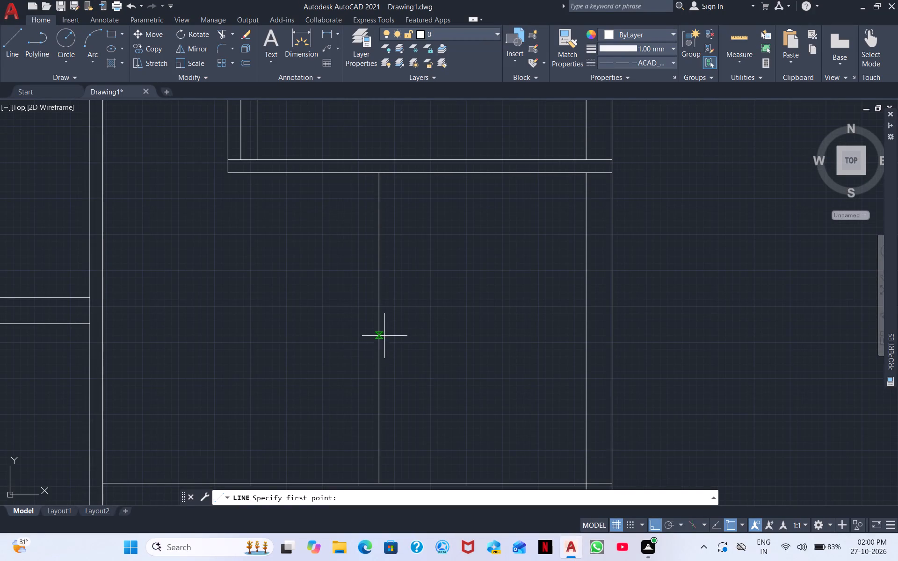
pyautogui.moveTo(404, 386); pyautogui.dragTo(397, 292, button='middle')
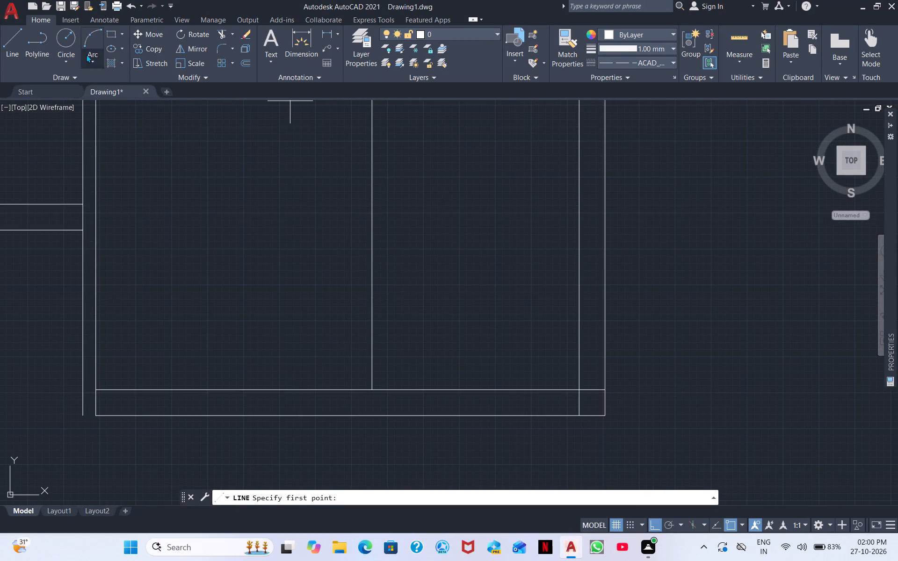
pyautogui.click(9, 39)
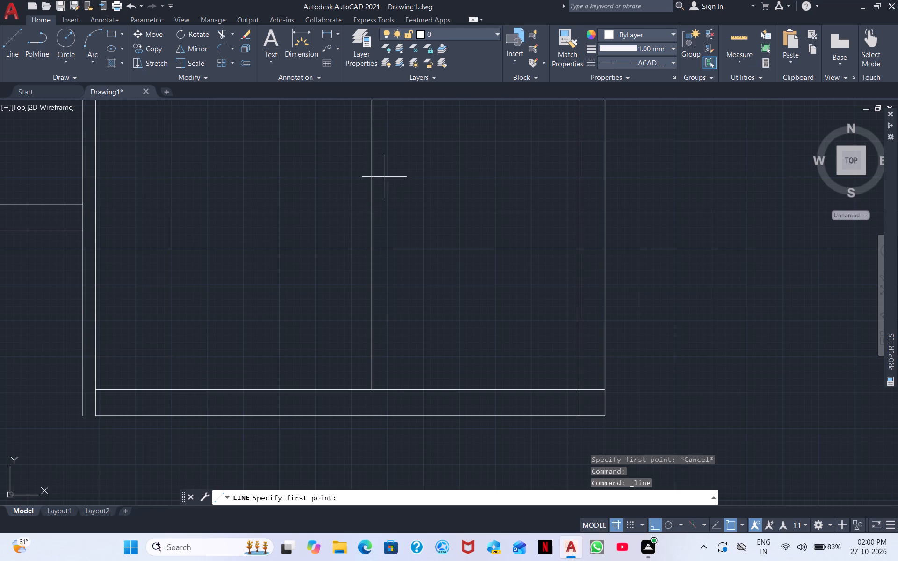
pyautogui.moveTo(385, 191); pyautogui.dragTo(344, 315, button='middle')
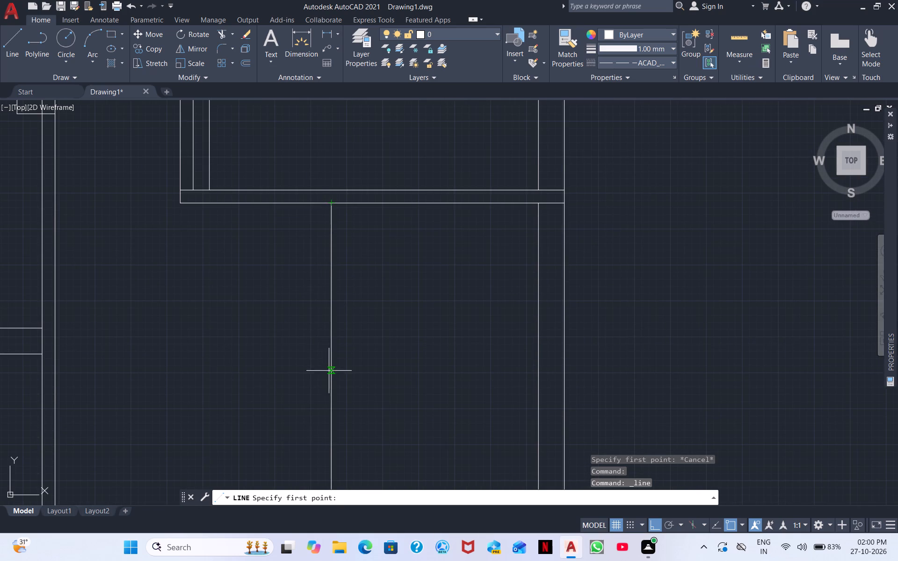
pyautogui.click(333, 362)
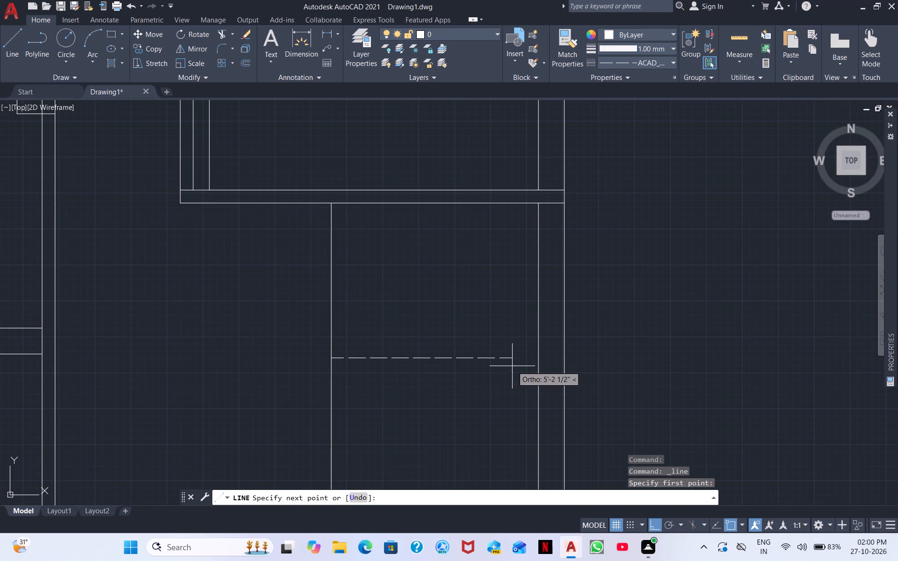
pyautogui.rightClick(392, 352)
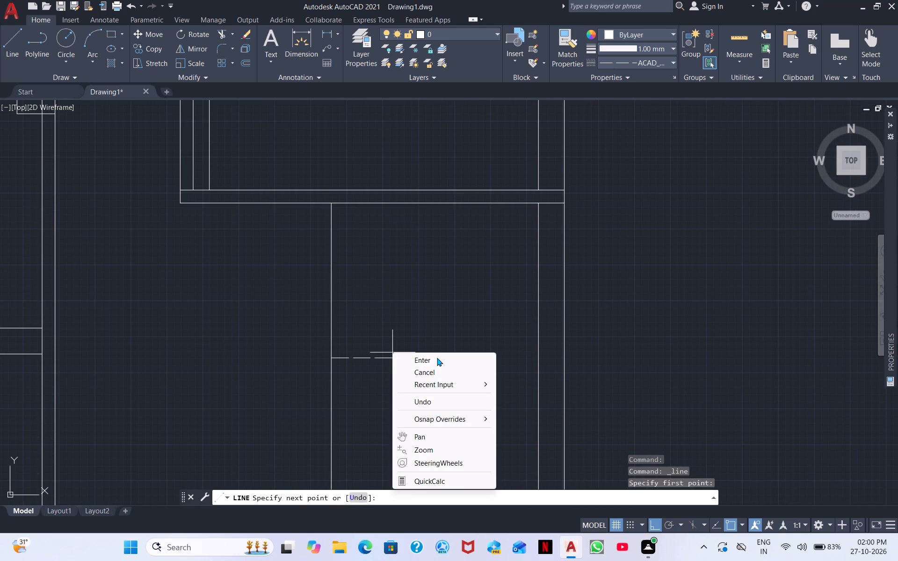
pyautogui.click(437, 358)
# Draw a horizontal line with ByLayer linetype from the midpoint of the lower room's vertical divider to the right outer wall's inner face.
pyautogui.click(664, 61)
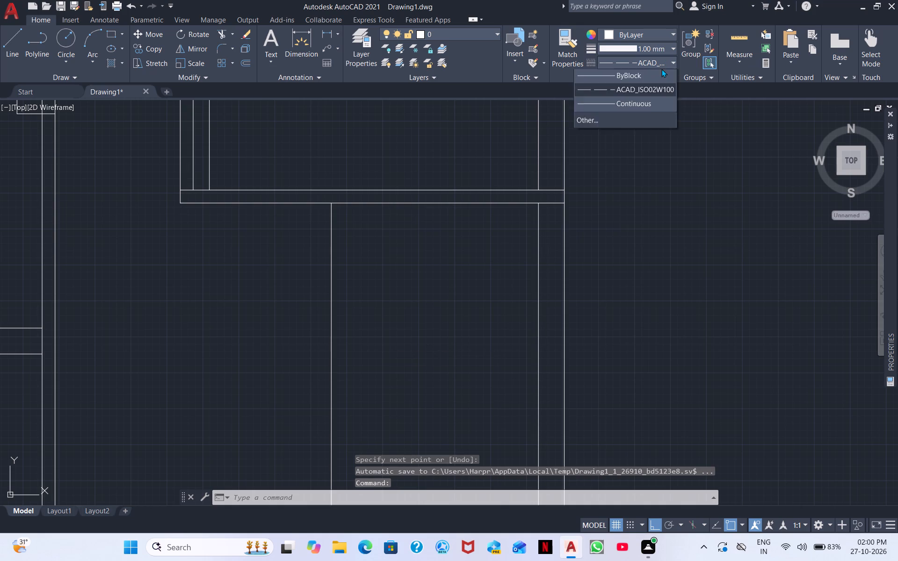
pyautogui.click(639, 74)
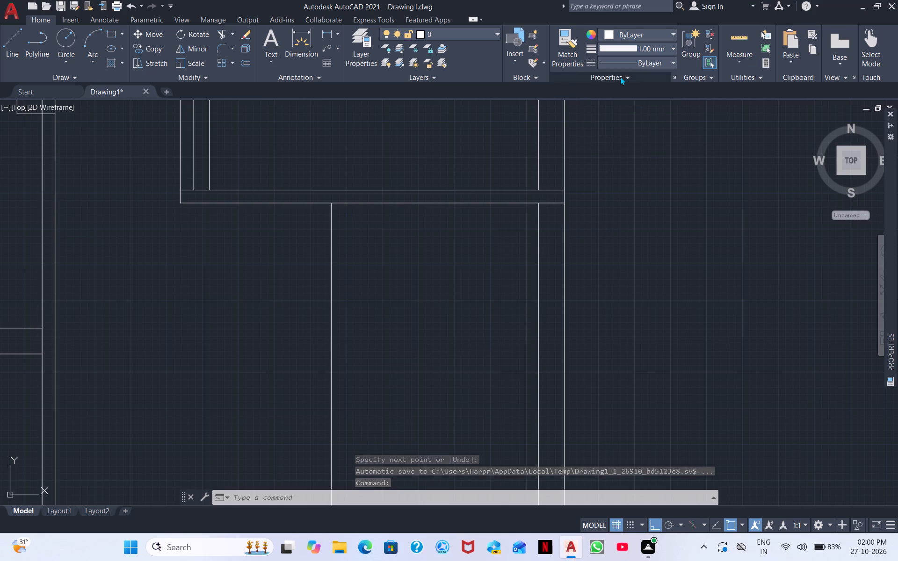
pyautogui.click(15, 57)
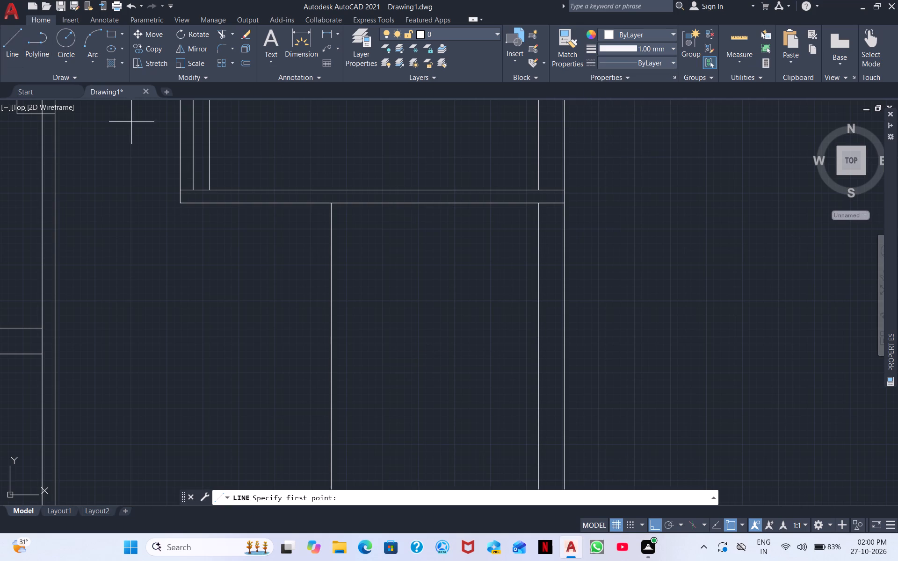
pyautogui.click(329, 358)
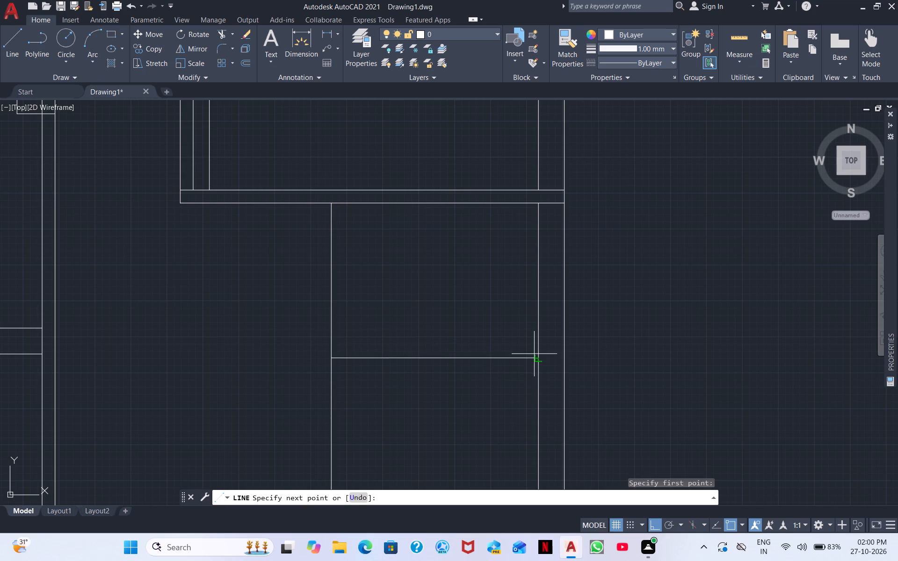
pyautogui.click(538, 360)
pyautogui.rightClick(437, 355)
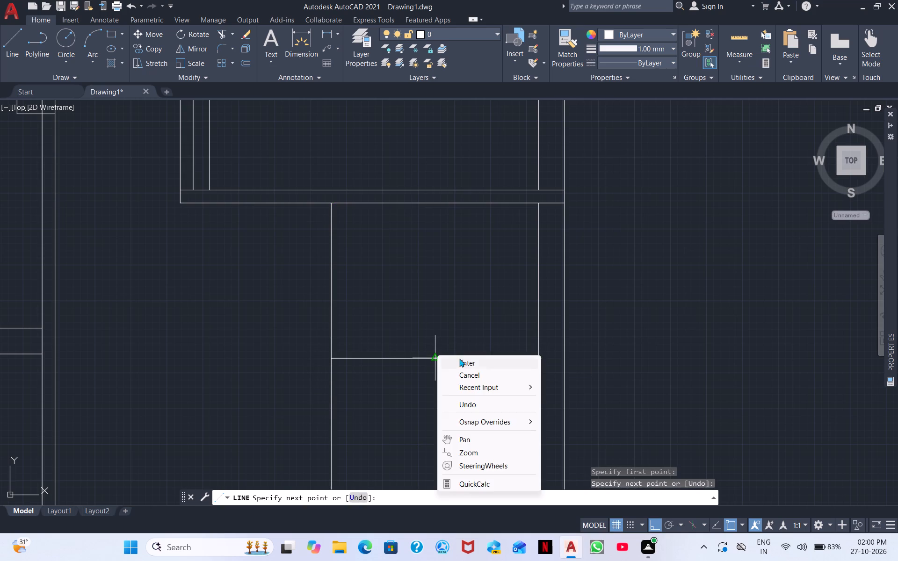
pyautogui.click(462, 362)
pyautogui.rightClick(436, 350)
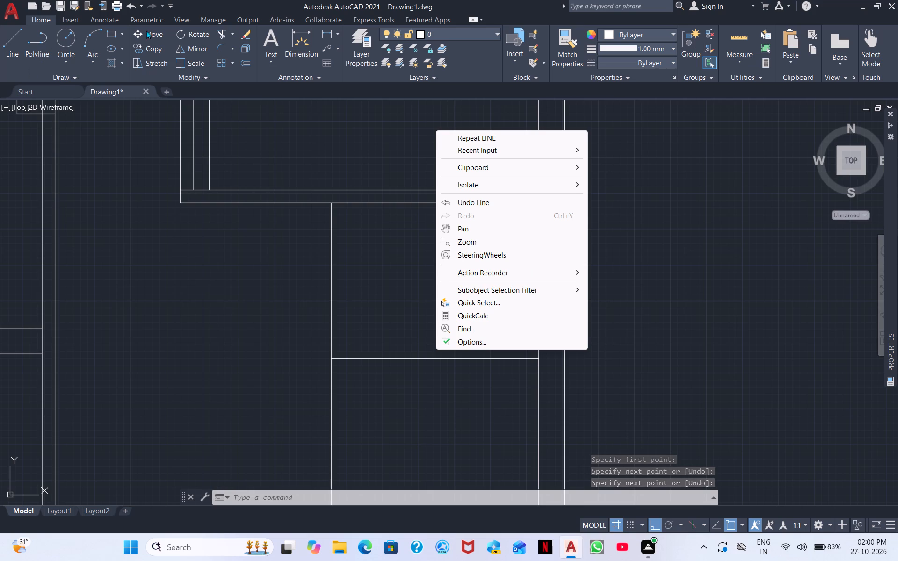
pyautogui.click(233, 221)
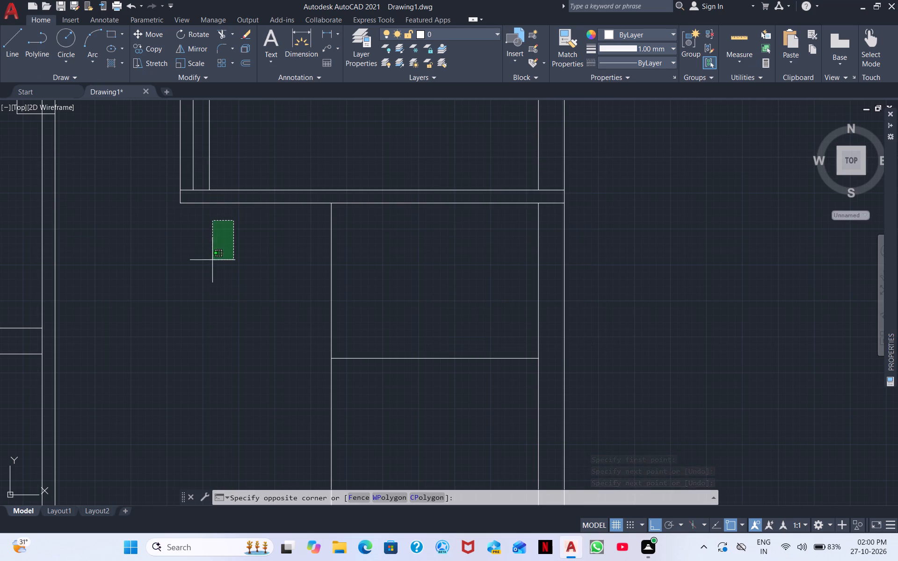
pyautogui.click(215, 269)
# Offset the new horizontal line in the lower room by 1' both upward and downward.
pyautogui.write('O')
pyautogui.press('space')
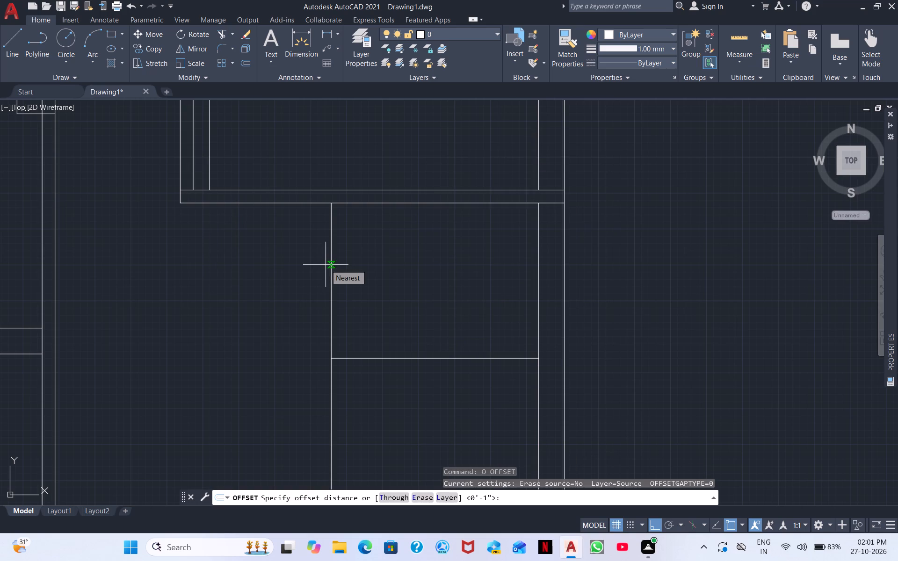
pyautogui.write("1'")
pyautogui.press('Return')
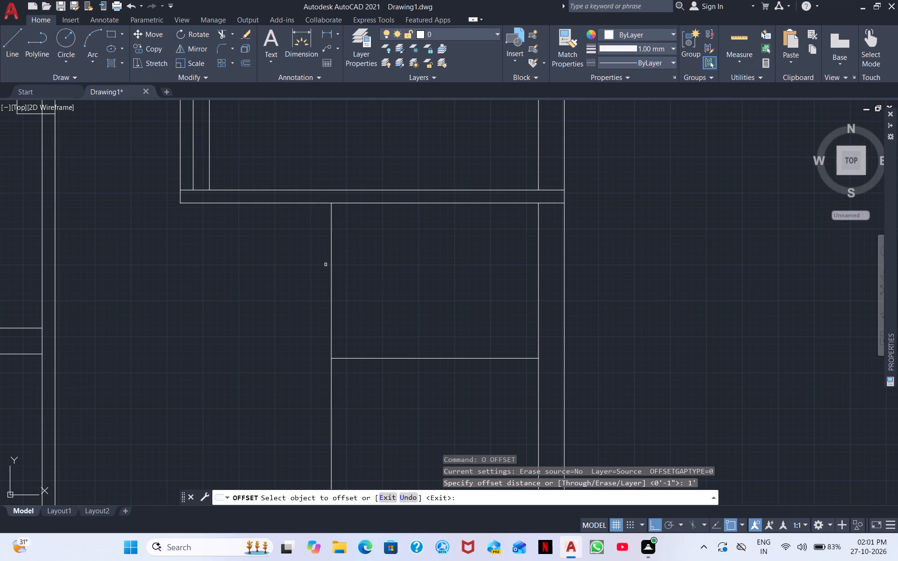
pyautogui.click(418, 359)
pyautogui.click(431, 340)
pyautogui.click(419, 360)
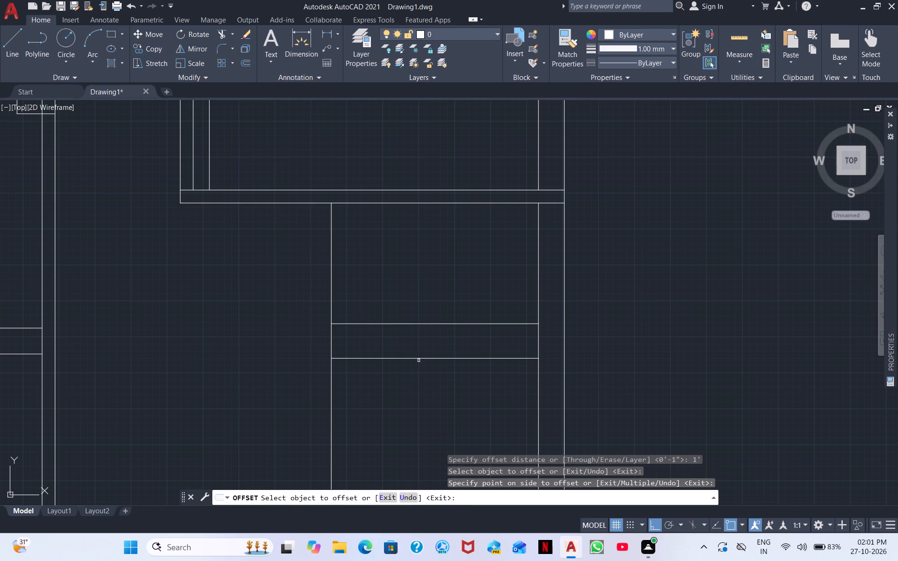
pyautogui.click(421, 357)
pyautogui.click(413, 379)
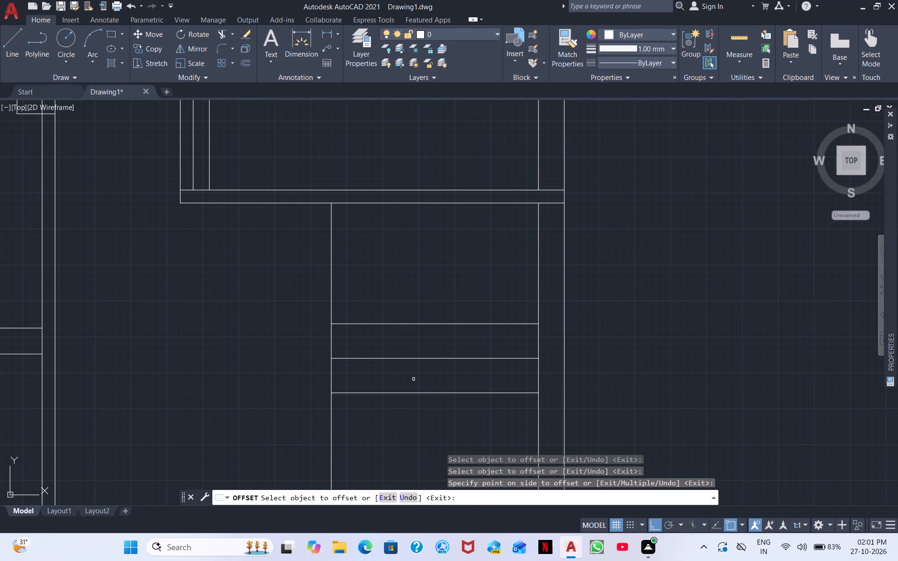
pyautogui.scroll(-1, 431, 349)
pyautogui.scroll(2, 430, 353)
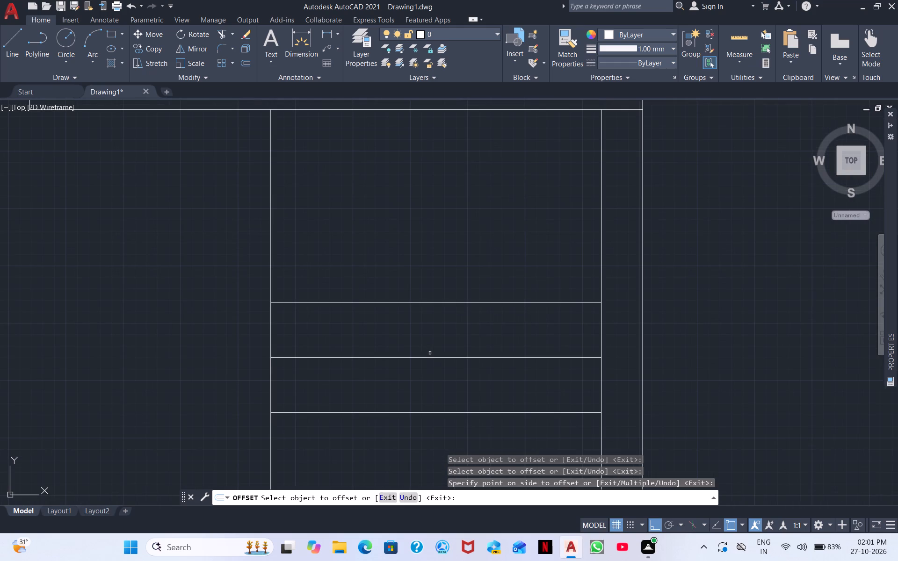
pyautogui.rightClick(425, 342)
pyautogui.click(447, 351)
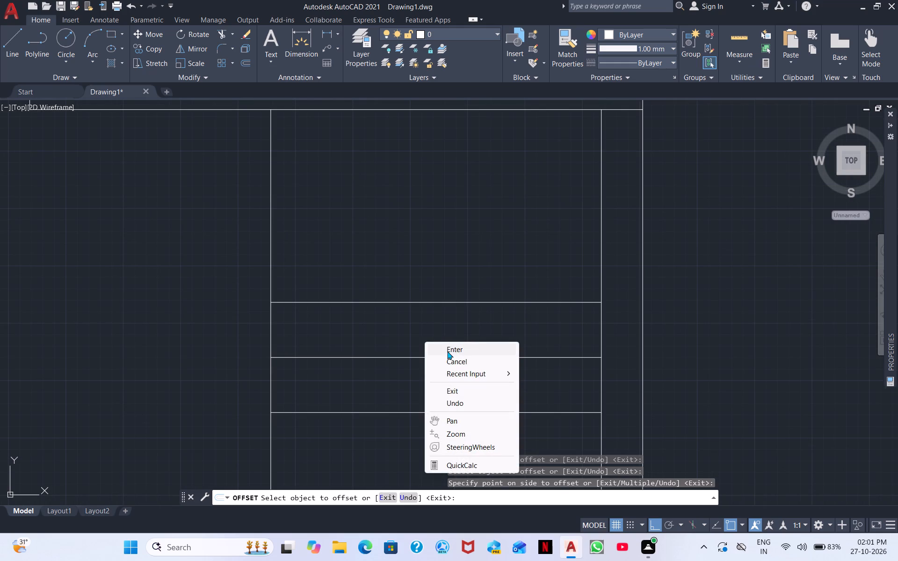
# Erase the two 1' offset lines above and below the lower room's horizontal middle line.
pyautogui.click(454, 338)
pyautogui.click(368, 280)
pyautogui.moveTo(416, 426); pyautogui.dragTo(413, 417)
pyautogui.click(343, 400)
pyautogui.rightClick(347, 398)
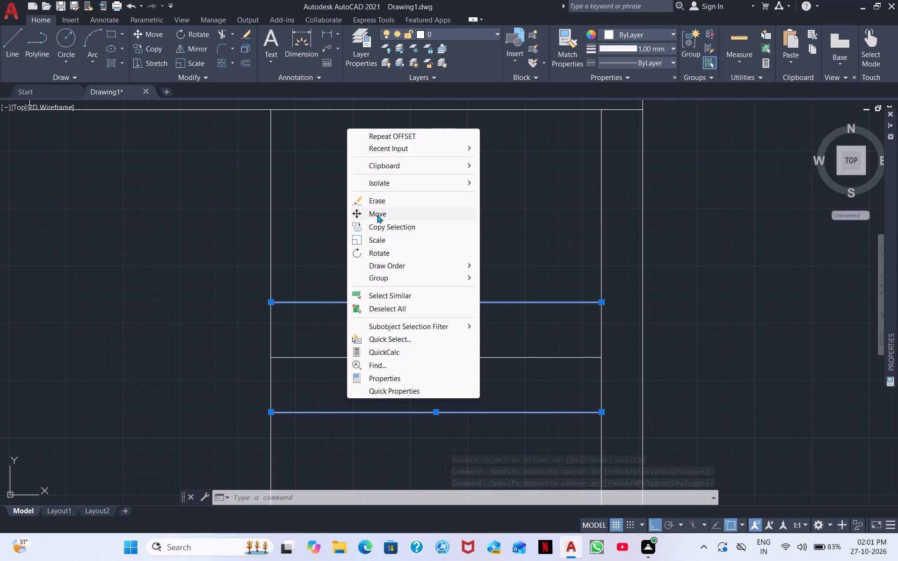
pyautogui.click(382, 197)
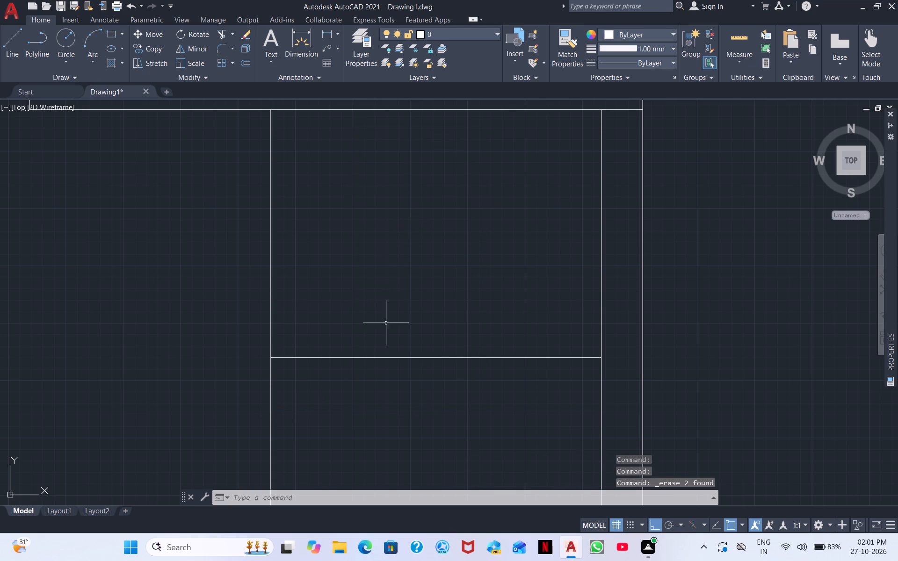
# Offset the horizontal middle line in the lower room by 6" both upward and downward.
pyautogui.write('O')
pyautogui.press('space')
pyautogui.write('6"')
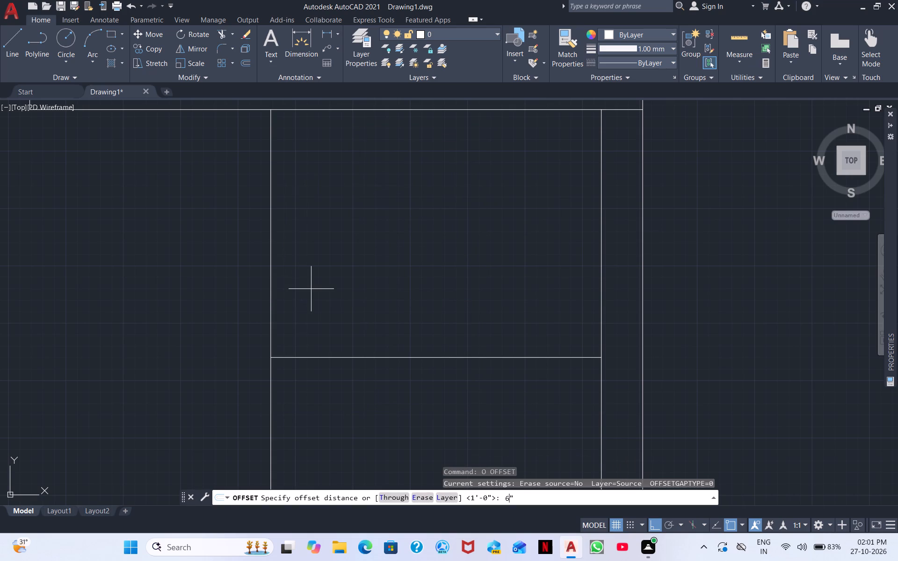
pyautogui.press('Return')
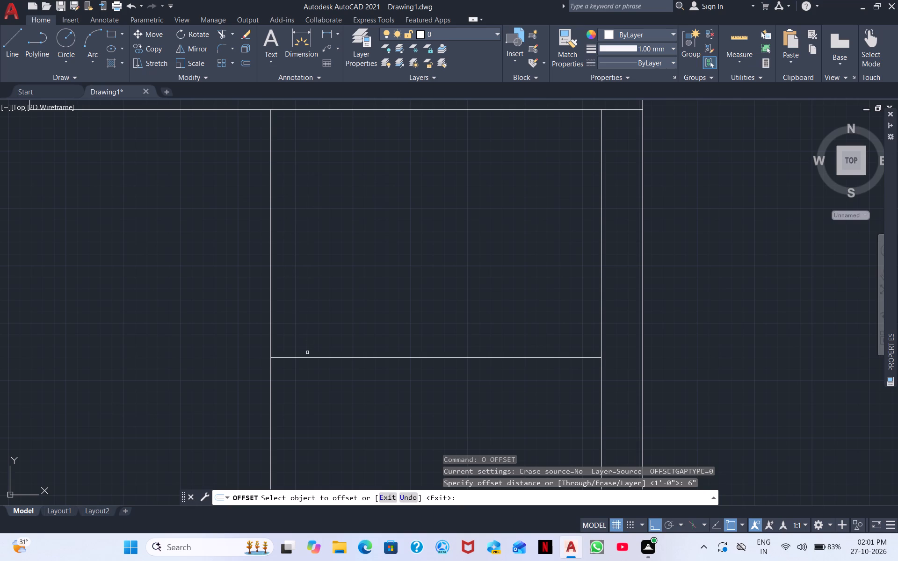
pyautogui.click(308, 357)
pyautogui.click(313, 336)
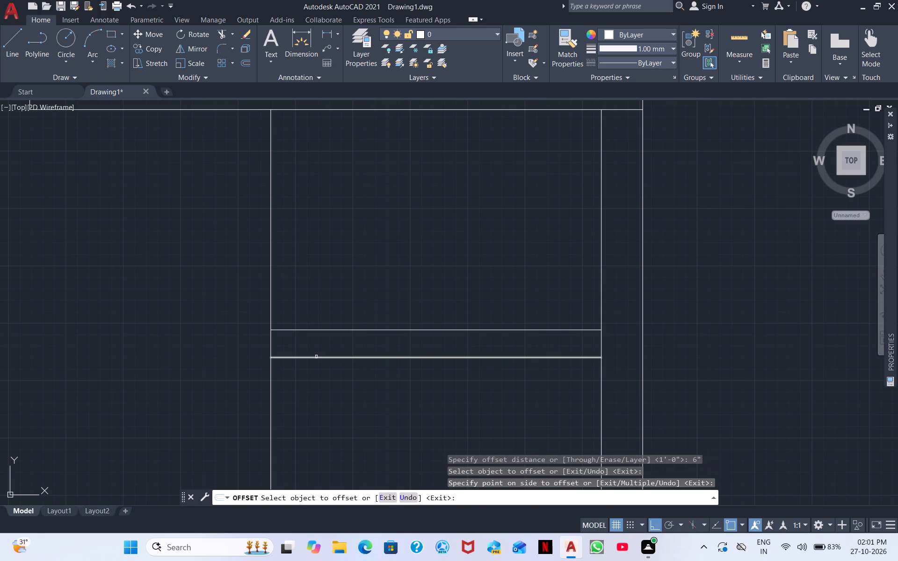
pyautogui.click(316, 358)
pyautogui.click(314, 372)
pyautogui.rightClick(336, 356)
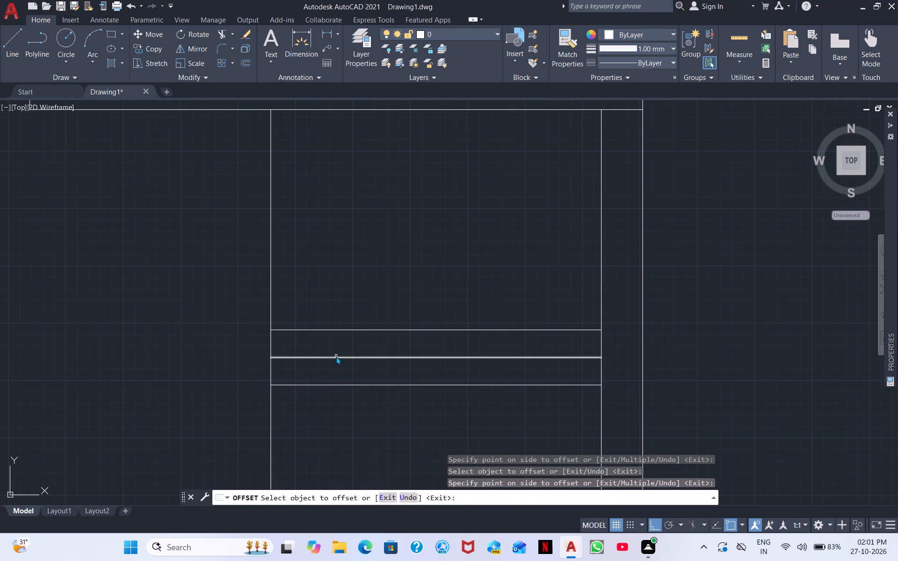
pyautogui.click(365, 363)
# Erase the original horizontal middle line between the two 6" offset lines.
pyautogui.click(364, 365)
pyautogui.click(340, 356)
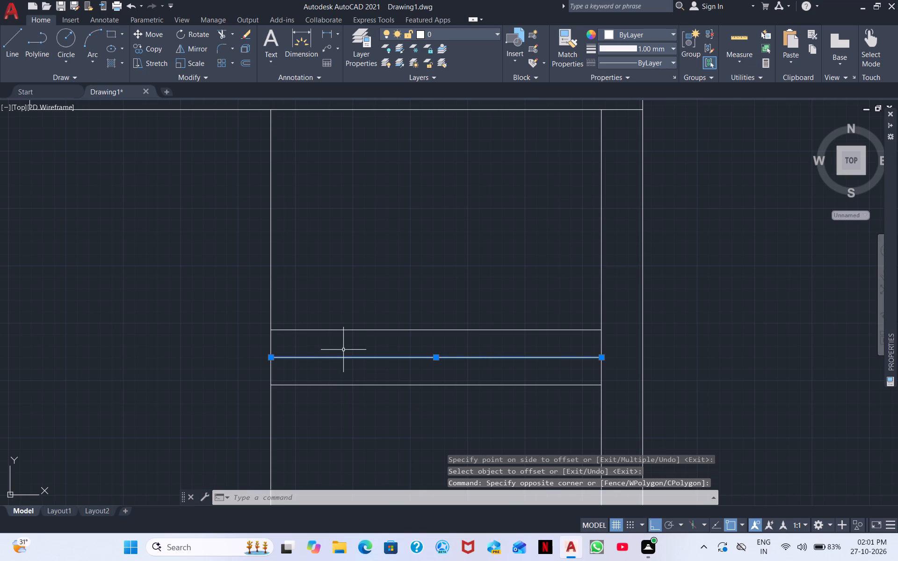
pyautogui.rightClick(343, 350)
pyautogui.click(367, 133)
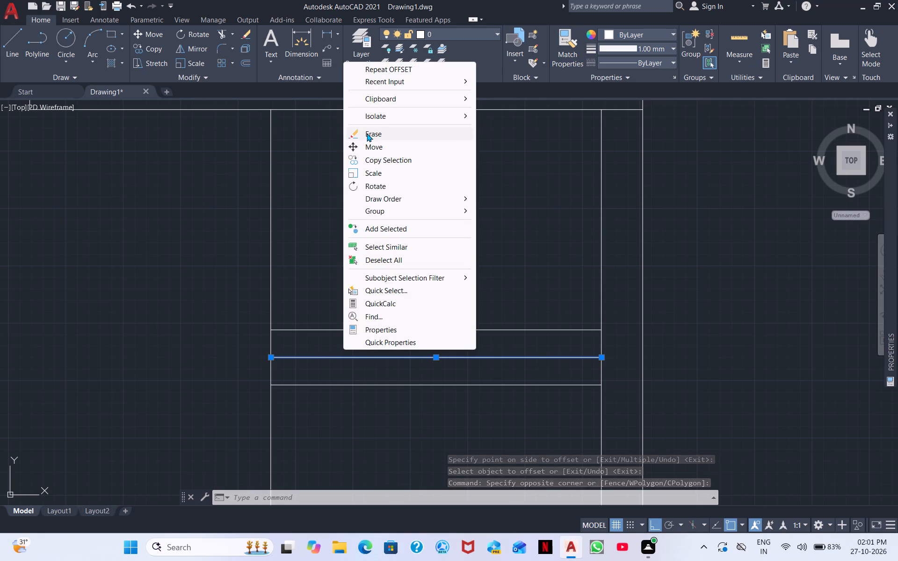
# Offset the upper horizontal line 1" upward and the lower one 1" downward, making two thin double lines across the lower room.
pyautogui.write('O')
pyautogui.press('space')
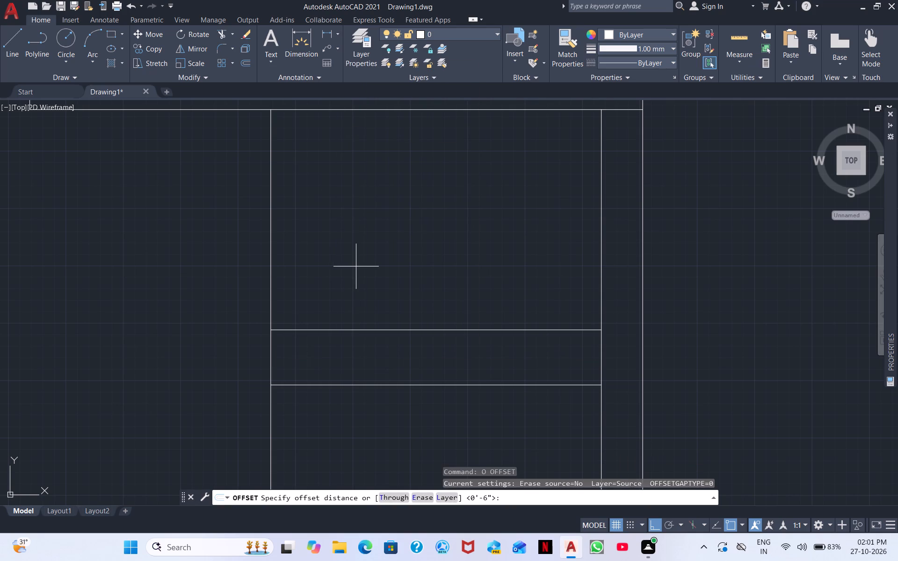
pyautogui.press('1')
pyautogui.hotkey('shift', '"')
pyautogui.press('Return')
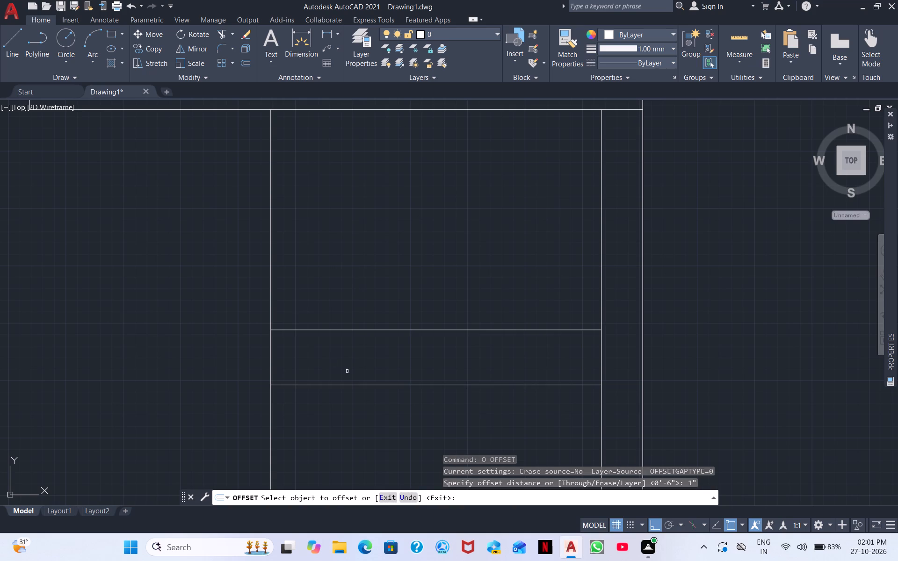
pyautogui.click(380, 331)
pyautogui.click(380, 324)
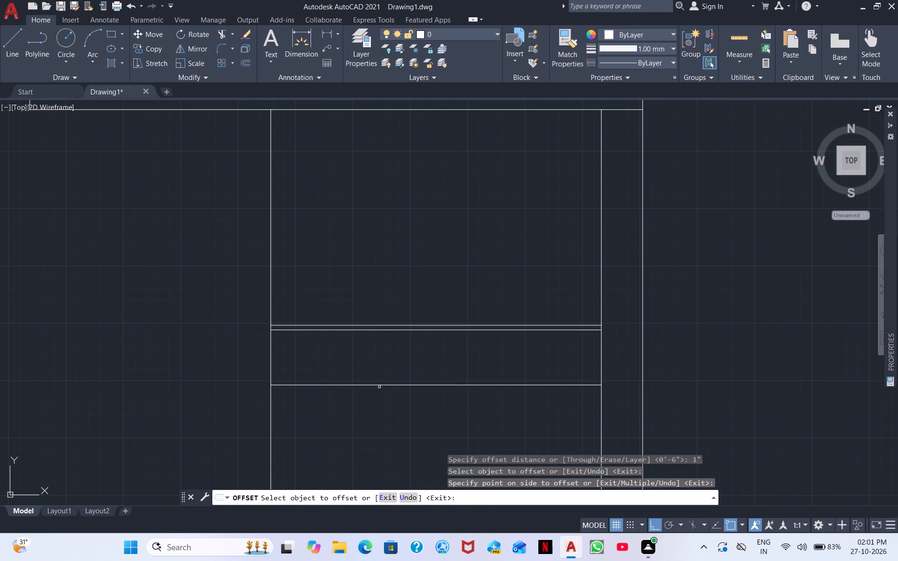
pyautogui.moveTo(379, 384); pyautogui.dragTo(378, 389)
pyautogui.click(371, 406)
pyautogui.scroll(-2, 401, 354)
pyautogui.moveTo(390, 359); pyautogui.dragTo(387, 368, button='right')
pyautogui.click(432, 371)
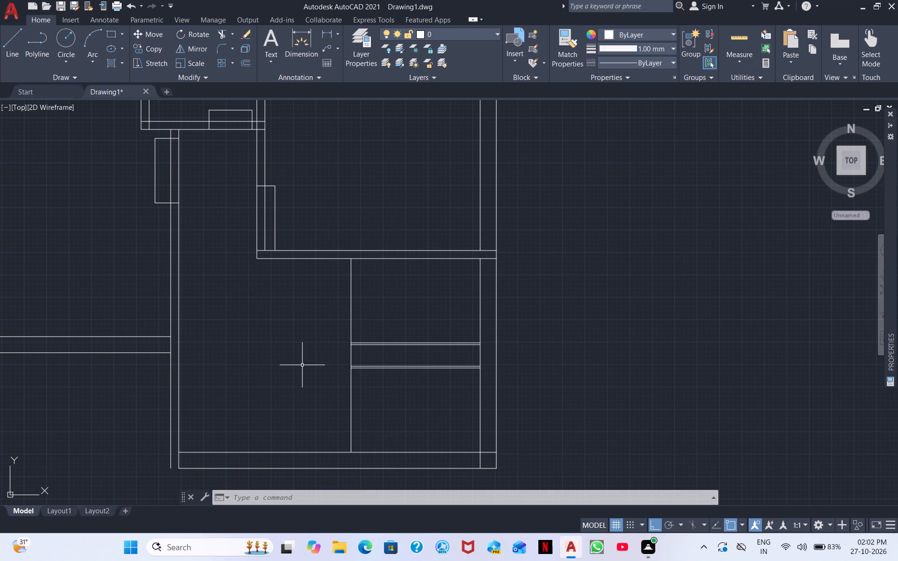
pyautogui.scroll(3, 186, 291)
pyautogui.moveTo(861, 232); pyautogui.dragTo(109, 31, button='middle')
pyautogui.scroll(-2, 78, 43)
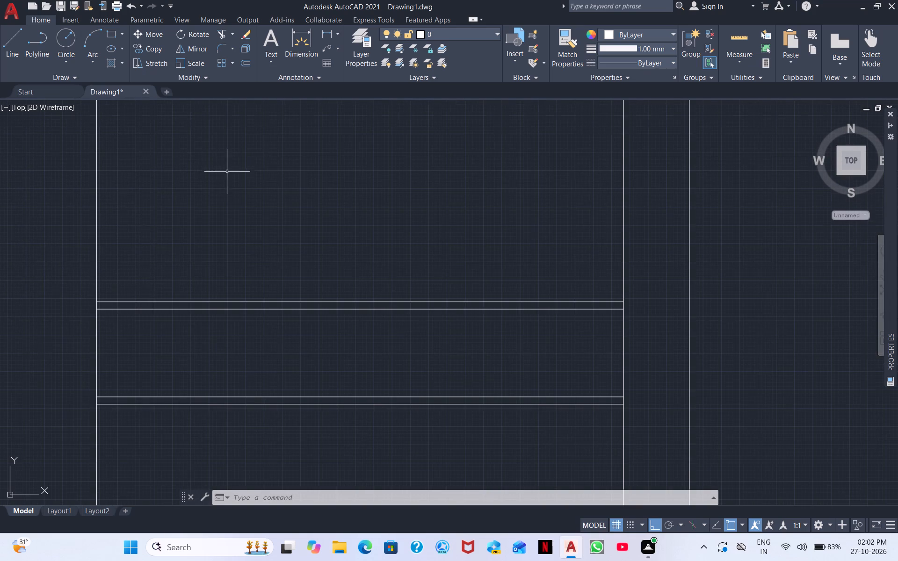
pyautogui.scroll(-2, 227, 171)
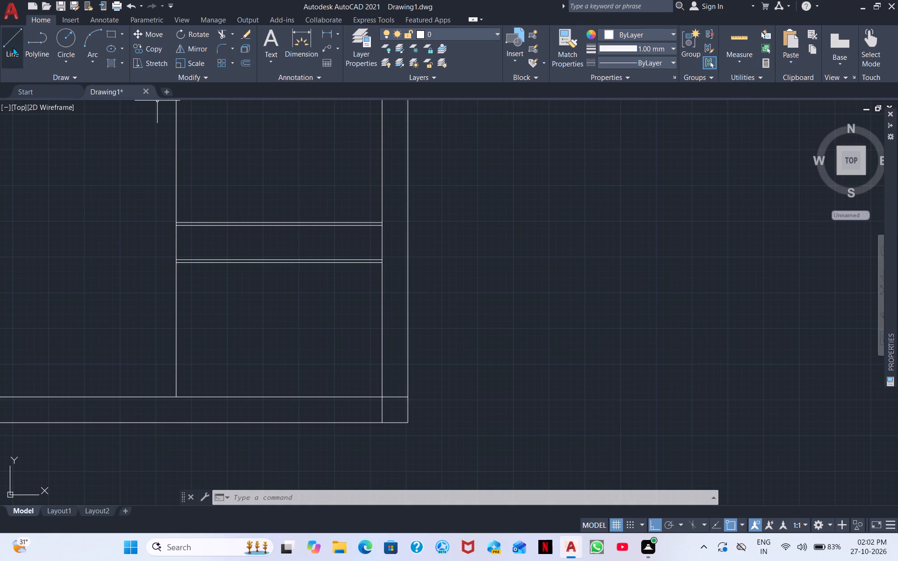
# Trim the lower room's left vertical line between the lines of both thin horizontal pairs.
pyautogui.scroll(1, 13, 47)
pyautogui.click(227, 38)
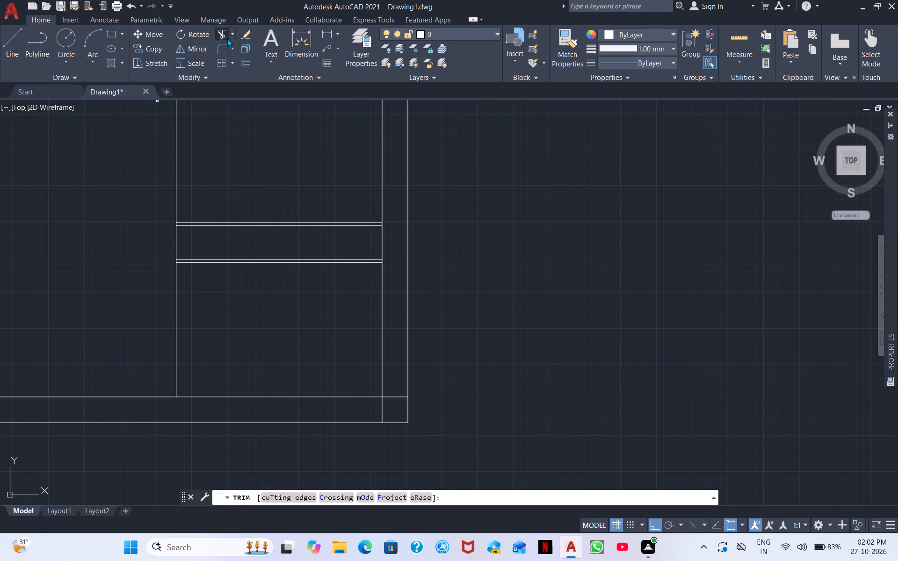
pyautogui.scroll(3, 247, 166)
pyautogui.moveTo(119, 244); pyautogui.dragTo(327, 79, button='middle')
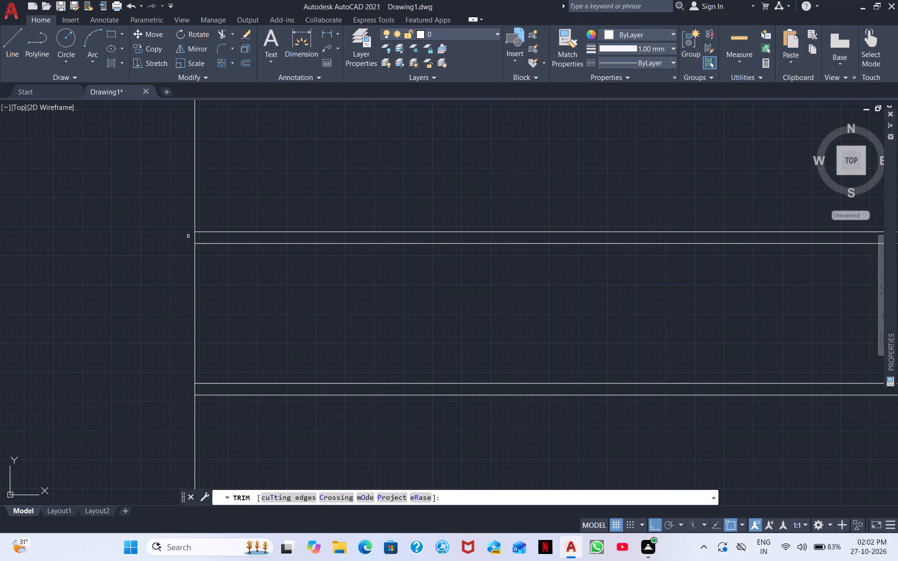
pyautogui.click(197, 238)
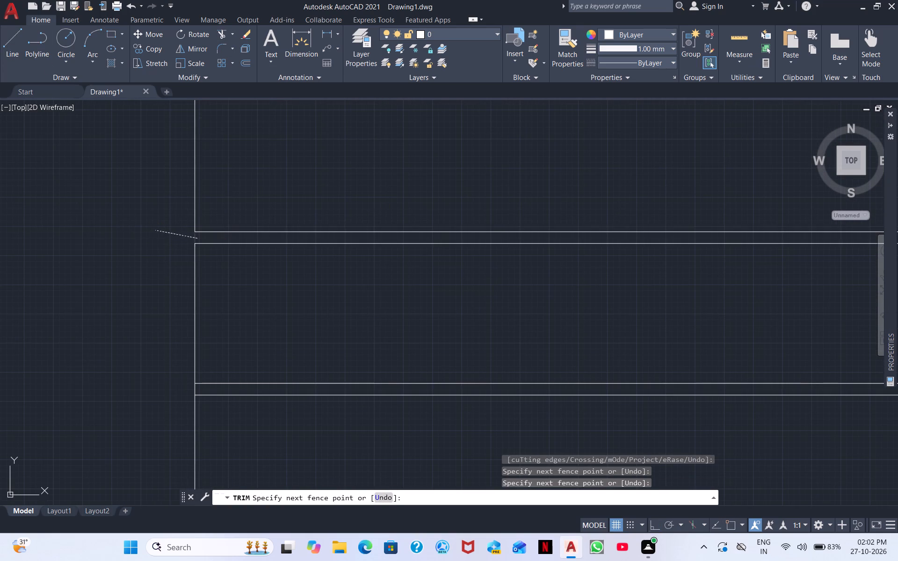
pyautogui.click(155, 230)
pyautogui.scroll(2, 234, 362)
pyautogui.moveTo(191, 389); pyautogui.dragTo(253, 297, button='middle')
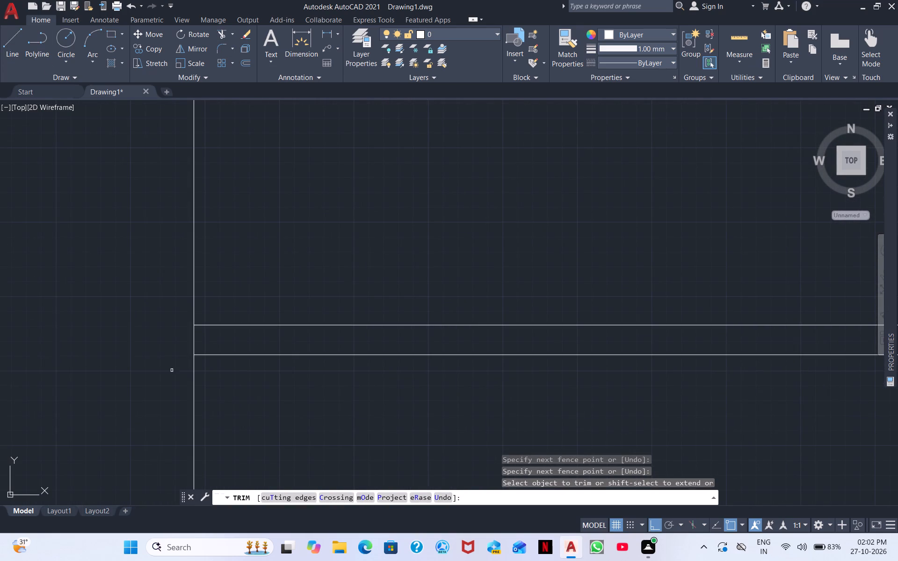
pyautogui.click(193, 343)
pyautogui.scroll(-2, 348, 273)
pyautogui.scroll(-2, 467, 244)
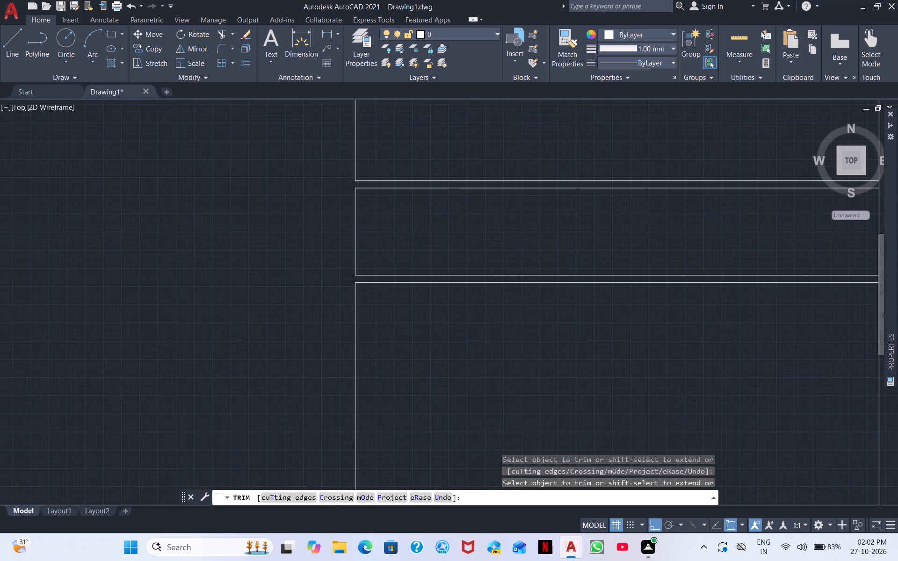
# Trim the lower room's right vertical line between the lines of both thin horizontal pairs.
pyautogui.moveTo(385, 260); pyautogui.dragTo(122, 249, button='middle')
pyautogui.scroll(1, 463, 216)
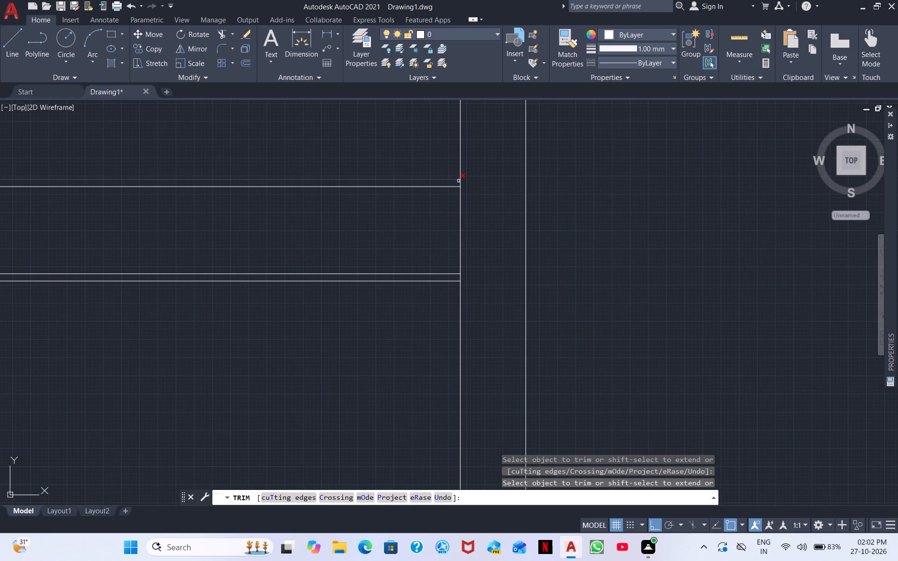
pyautogui.scroll(3, 463, 183)
pyautogui.moveTo(448, 185); pyautogui.dragTo(453, 188)
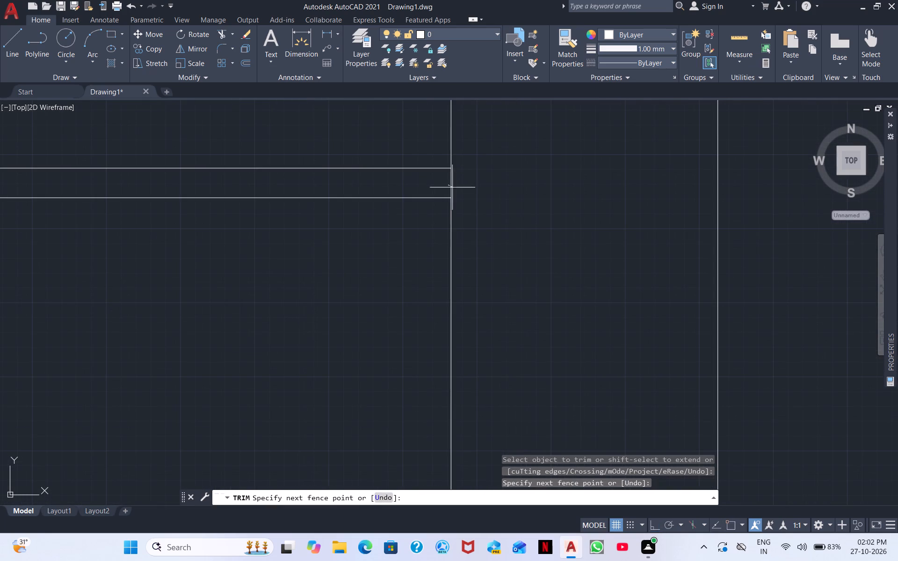
pyautogui.moveTo(453, 188); pyautogui.dragTo(458, 191)
pyautogui.scroll(-2, 490, 255)
pyautogui.moveTo(512, 286); pyautogui.dragTo(537, 113, button='middle')
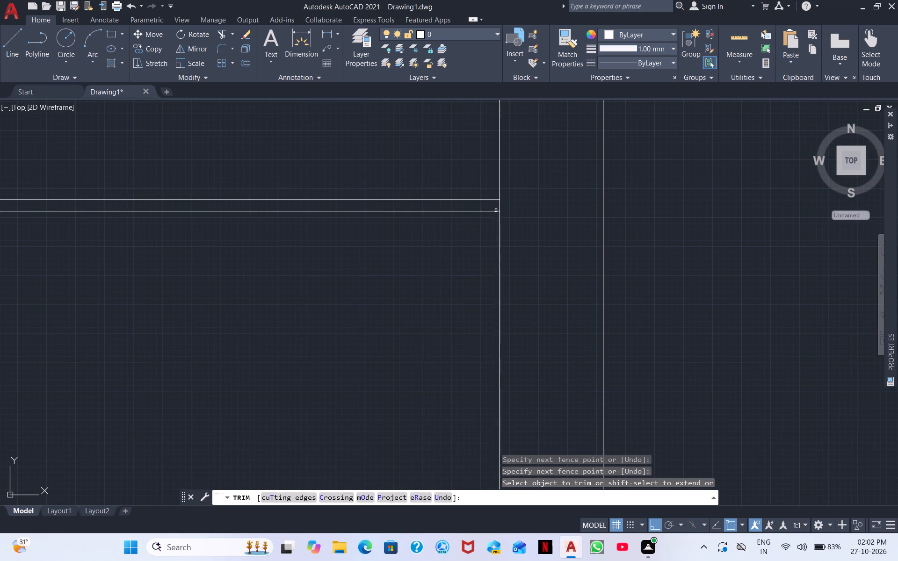
pyautogui.moveTo(498, 208); pyautogui.dragTo(508, 206)
pyautogui.rightClick(434, 284)
pyautogui.click(457, 295)
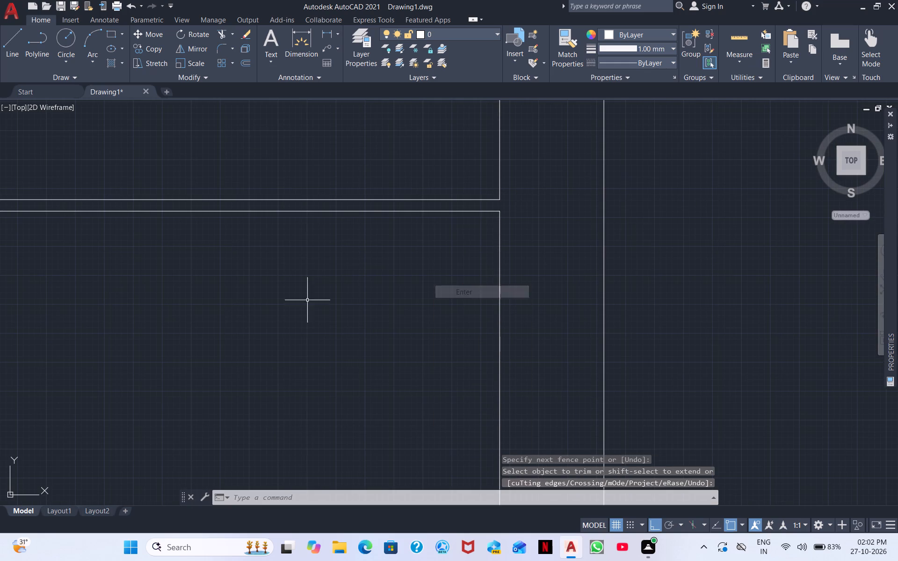
# Offset the short vertical segments closing the left and right ends of the middle strip 1" inward.
pyautogui.write('O')
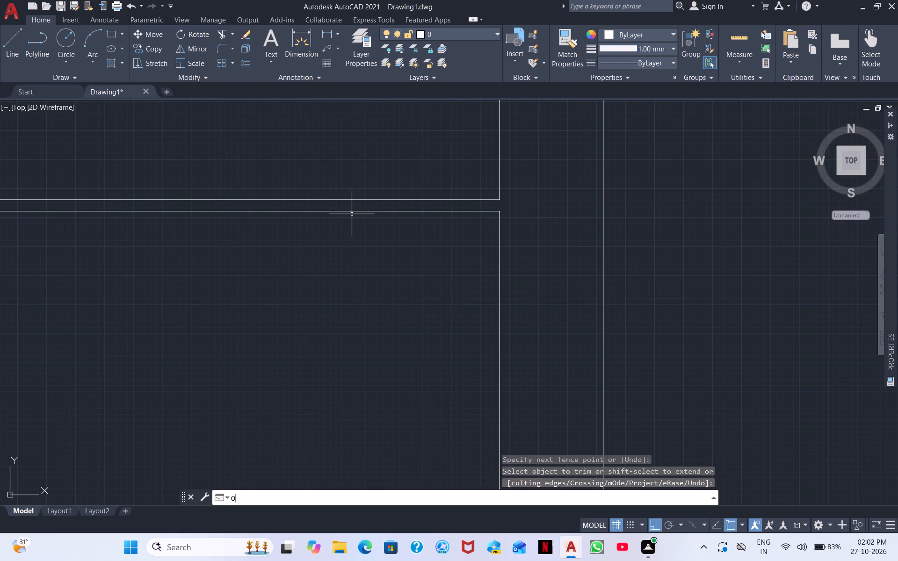
pyautogui.press('space')
pyautogui.press('space')
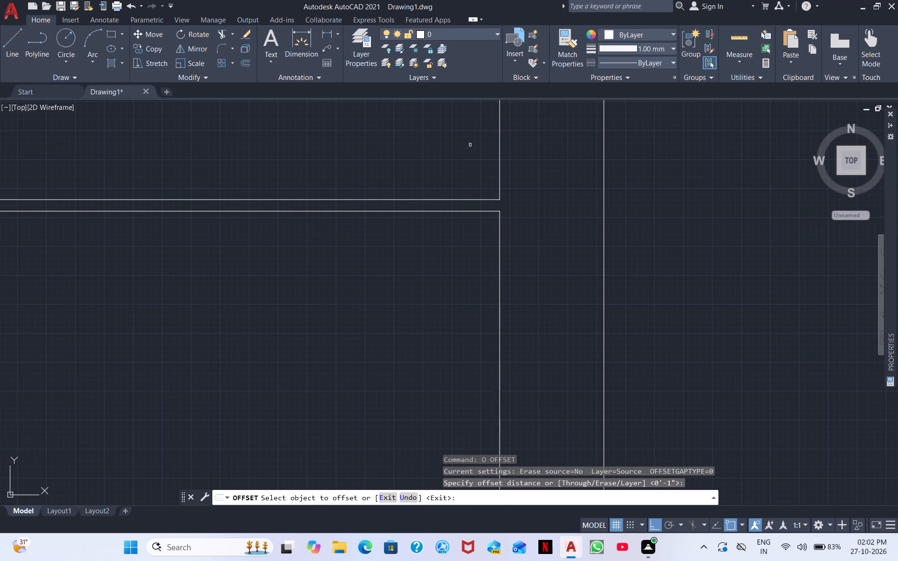
pyautogui.moveTo(471, 145); pyautogui.dragTo(455, 232, button='middle')
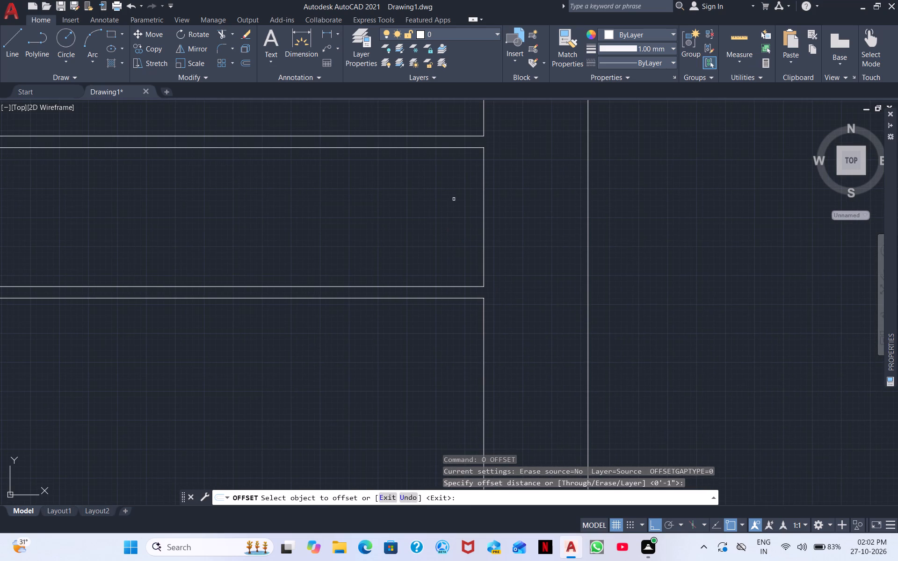
pyautogui.click(482, 244)
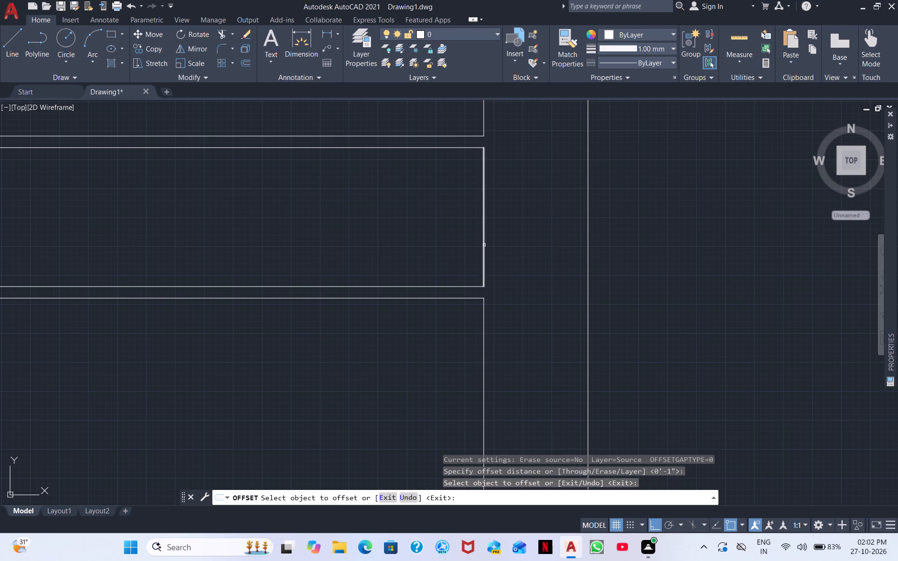
pyautogui.moveTo(485, 244); pyautogui.dragTo(480, 245)
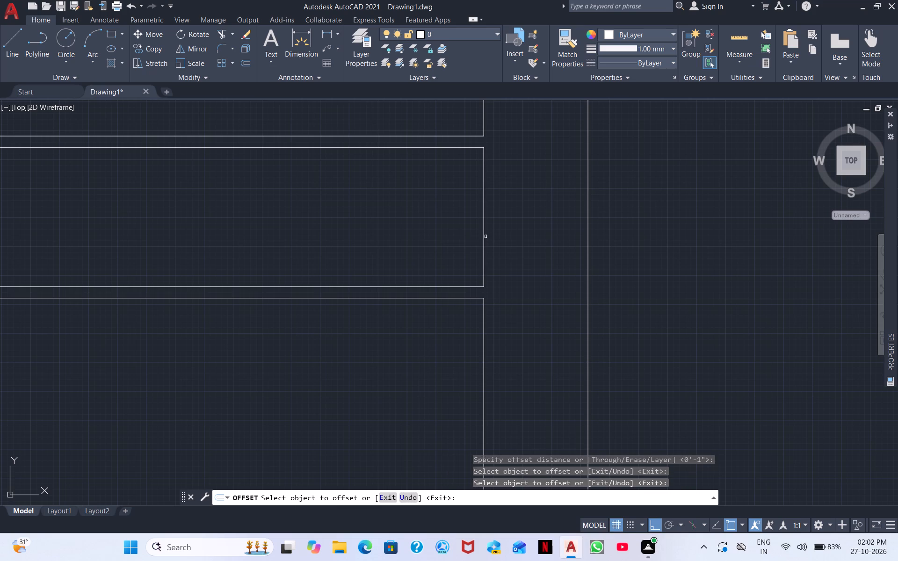
pyautogui.moveTo(485, 237); pyautogui.dragTo(477, 244)
pyautogui.click(450, 246)
pyautogui.moveTo(288, 267); pyautogui.dragTo(664, 296, button='middle')
pyautogui.scroll(-1, 675, 295)
pyautogui.scroll(-1, 346, 301)
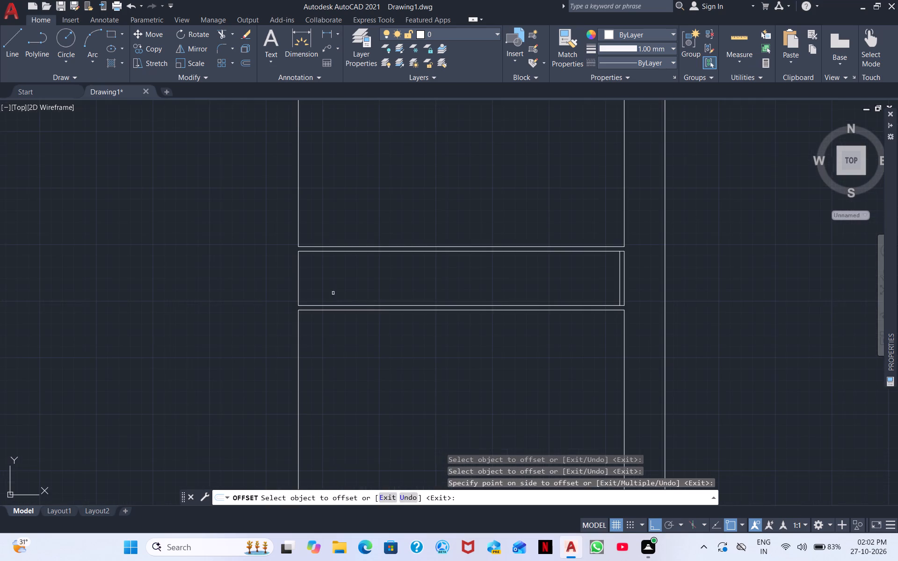
pyautogui.click(298, 266)
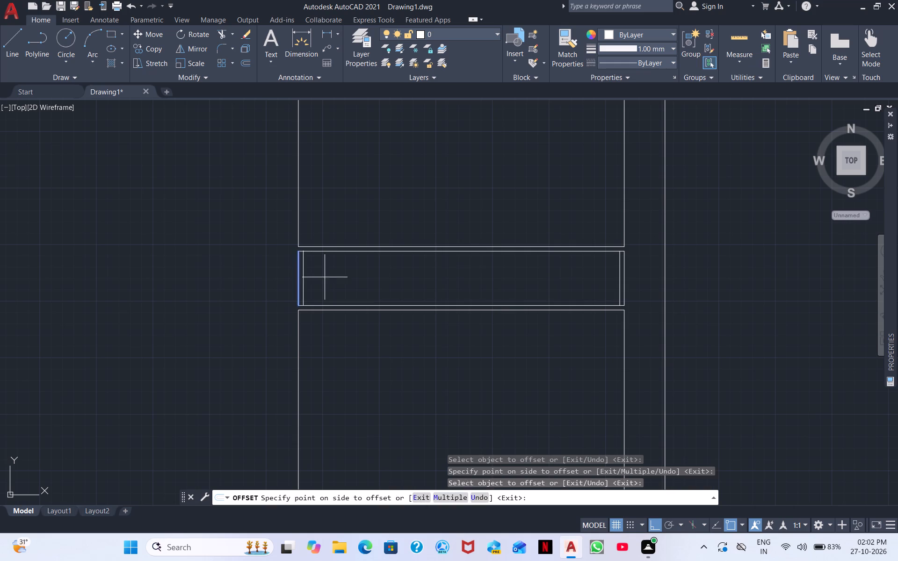
pyautogui.click(325, 277)
pyautogui.scroll(2, 327, 279)
pyautogui.moveTo(327, 280); pyautogui.dragTo(97, 242, button='middle')
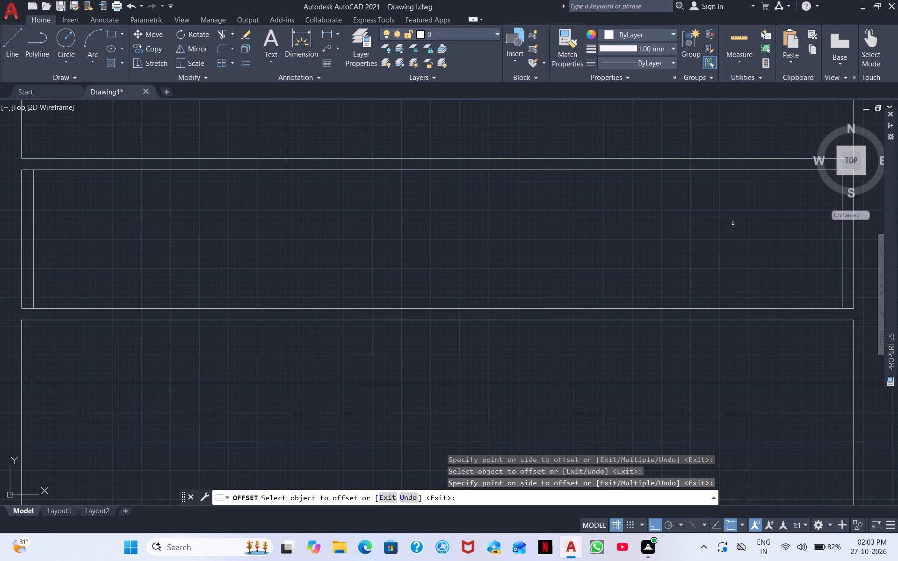
# Extend the strip's right end line up and down to the outer horizontals and its inner offset line up to the upper one.
pyautogui.scroll(-1, 529, 255)
pyautogui.moveTo(574, 267); pyautogui.dragTo(410, 266, button='middle')
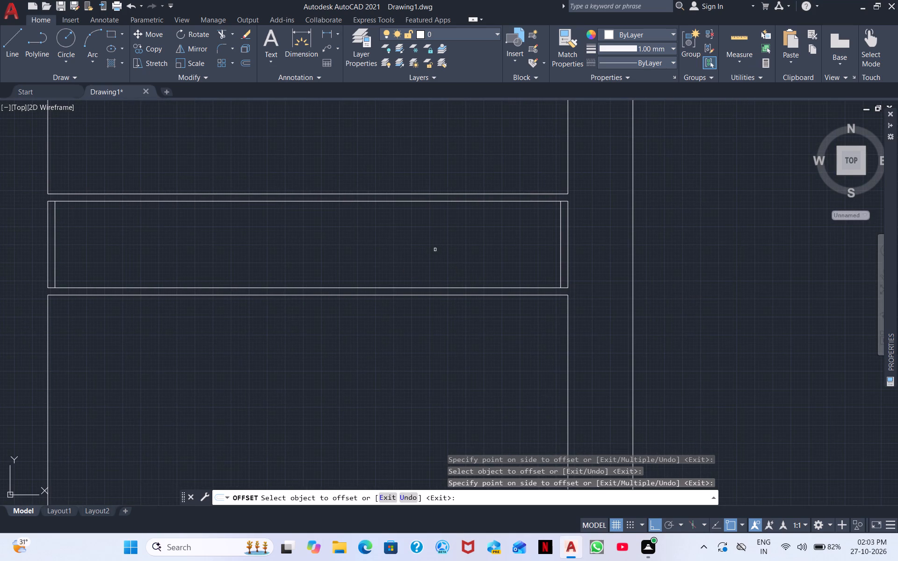
pyautogui.scroll(1, 435, 250)
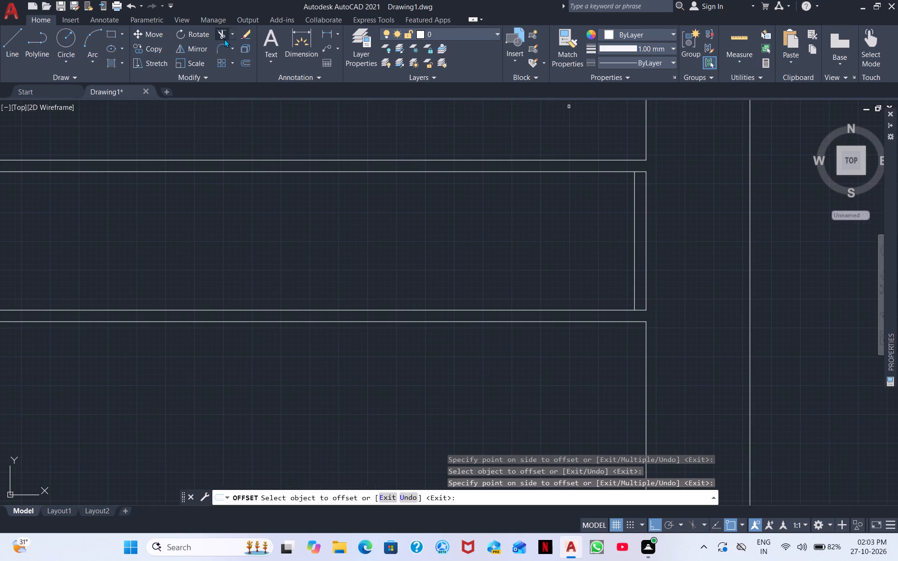
pyautogui.click(221, 31)
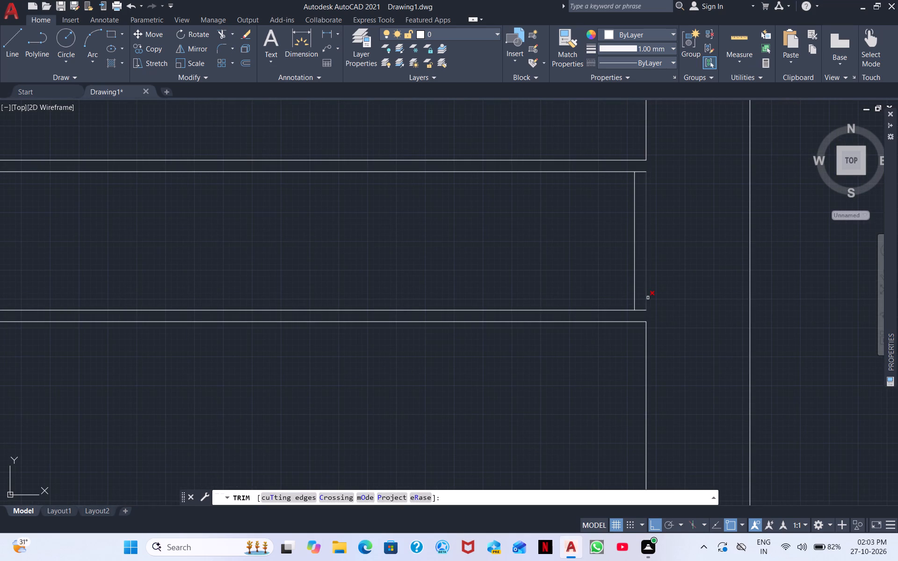
pyautogui.keyDown('shift'); pyautogui.click(647, 242); pyautogui.keyUp('shift')
pyautogui.keyDown('shift'); pyautogui.click(647, 242); pyautogui.keyUp('shift')
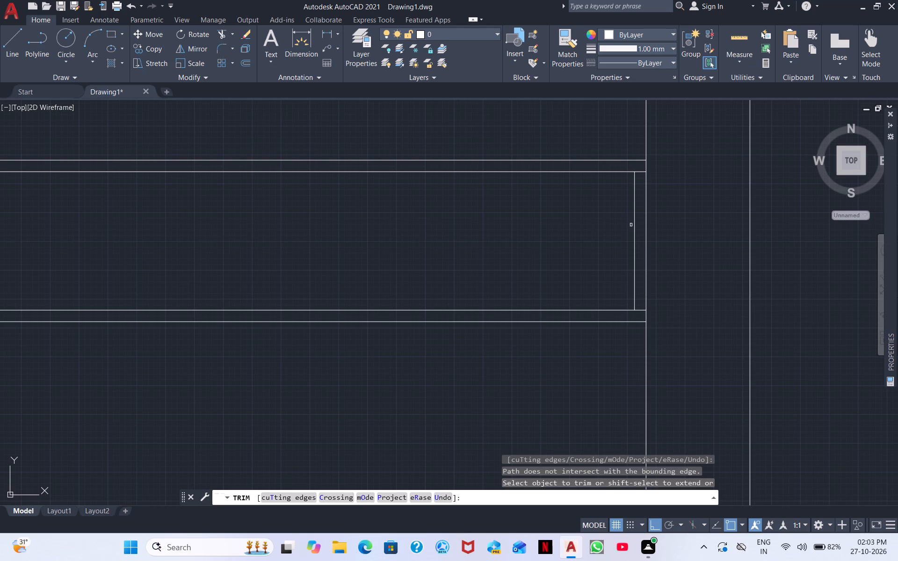
pyautogui.keyDown('shift'); pyautogui.click(635, 223); pyautogui.keyUp('shift')
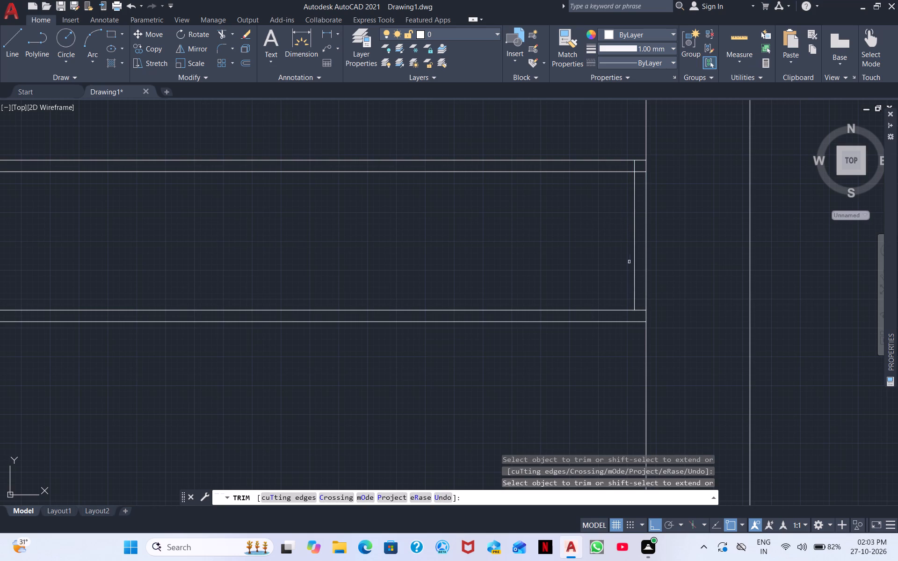
# Extend both vertical lines at the strip's left end up and down to the outer horizontal lines.
pyautogui.moveTo(508, 292); pyautogui.dragTo(636, 321, button='middle')
pyautogui.scroll(-2, 663, 324)
pyautogui.scroll(2, 457, 329)
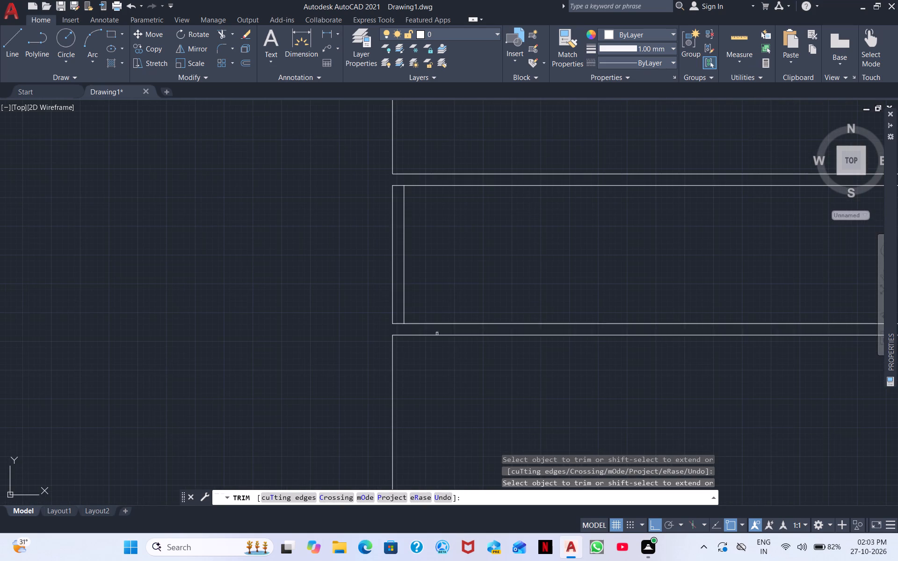
pyautogui.keyDown('shift'); pyautogui.moveTo(396, 279); pyautogui.dragTo(486, 301); pyautogui.keyUp('shift')
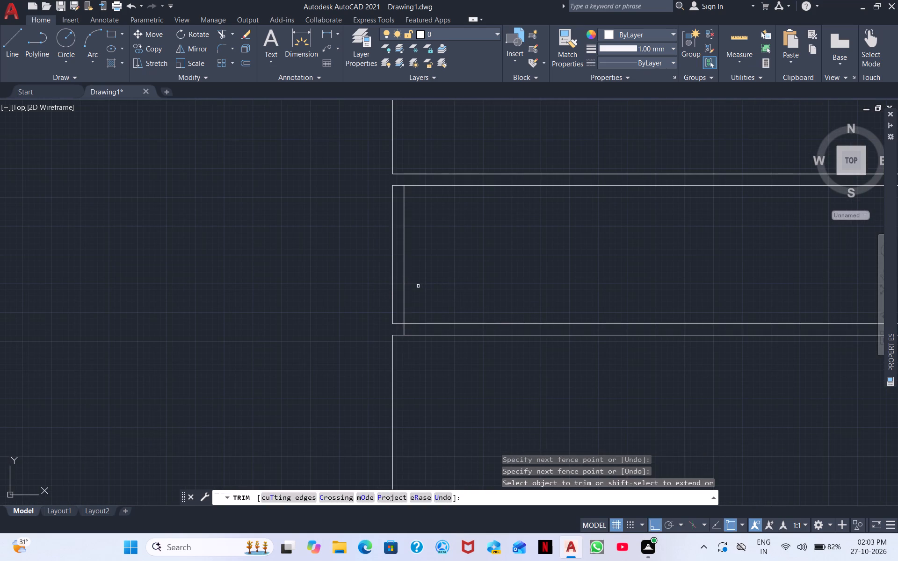
pyautogui.keyDown('shift'); pyautogui.moveTo(418, 286); pyautogui.dragTo(329, 300); pyautogui.keyUp('shift')
pyautogui.keyDown('shift'); pyautogui.moveTo(371, 197); pyautogui.dragTo(436, 217); pyautogui.keyUp('shift')
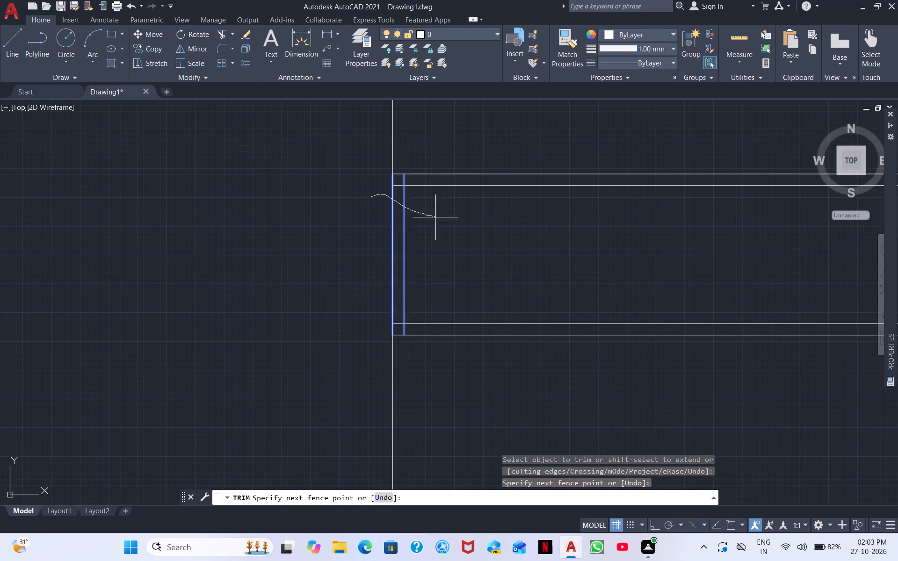
pyautogui.keyDown('shift'); pyautogui.moveTo(436, 217); pyautogui.dragTo(436, 217); pyautogui.keyUp('shift')
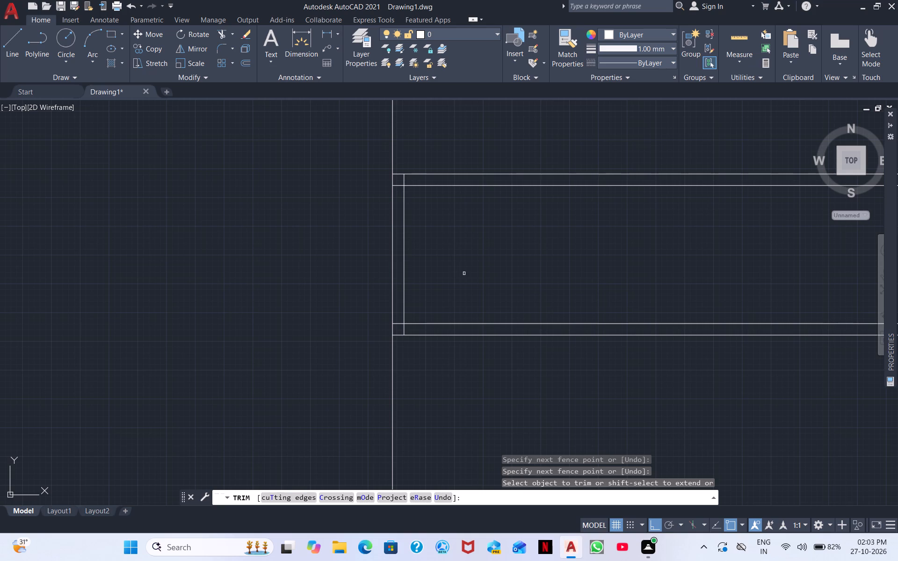
# Trim the crossing inner line ends at the strip's upper-left and lower-left corners to form clean inner corners.
pyautogui.scroll(1, 436, 183)
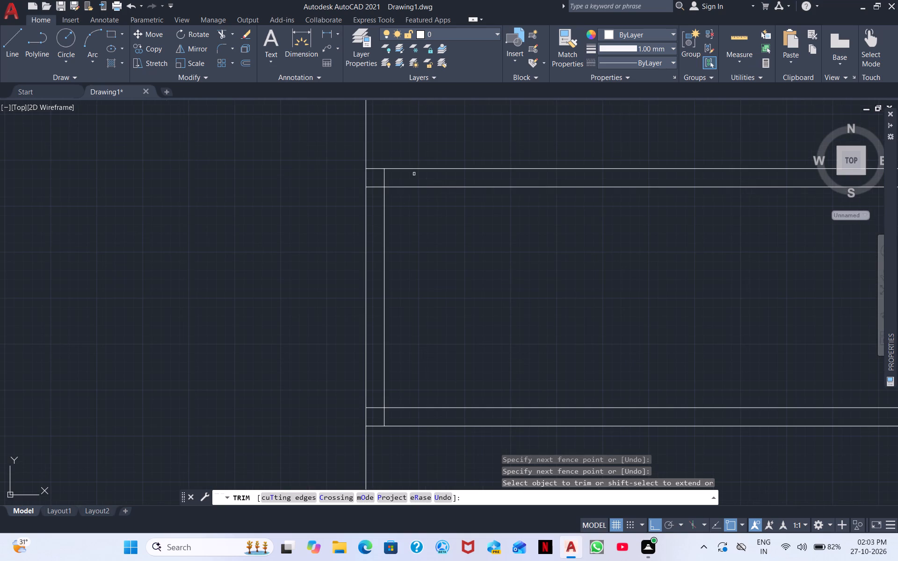
pyautogui.scroll(3, 412, 173)
pyautogui.moveTo(313, 191); pyautogui.dragTo(242, 311)
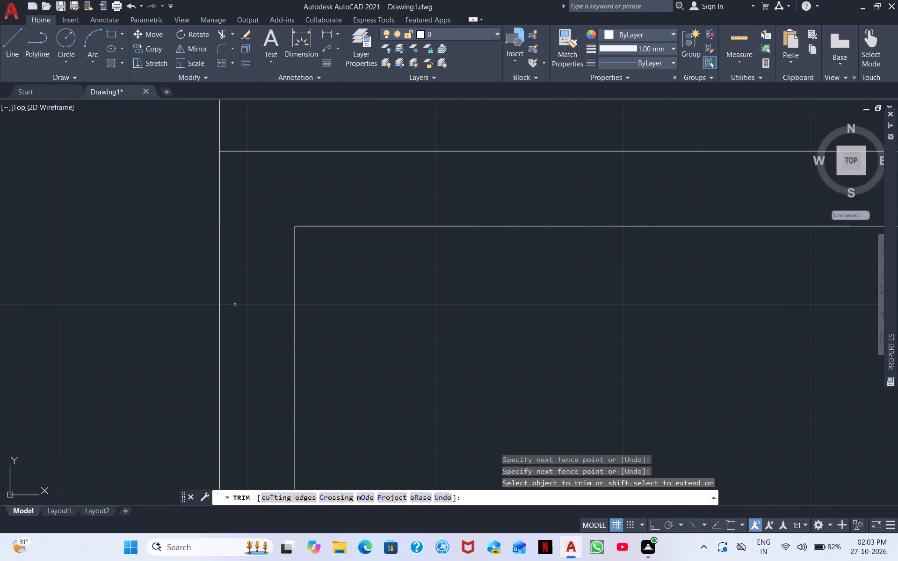
pyautogui.moveTo(455, 400); pyautogui.dragTo(395, 108, button='middle')
pyautogui.scroll(-1, 409, 130)
pyautogui.moveTo(448, 306); pyautogui.dragTo(453, 191, button='middle')
pyautogui.scroll(-1, 453, 181)
pyautogui.moveTo(454, 316); pyautogui.dragTo(462, 163, button='middle')
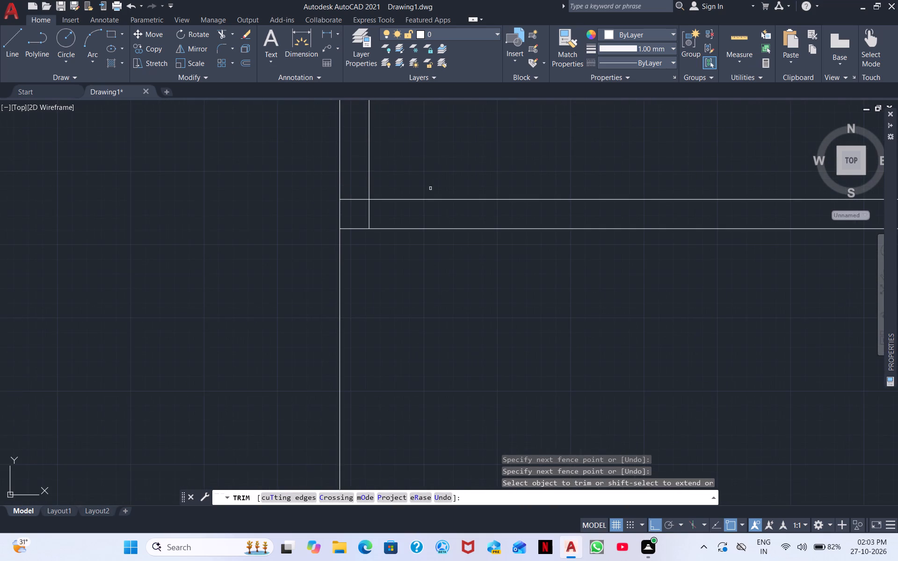
pyautogui.scroll(2, 408, 212)
pyautogui.scroll(2, 366, 254)
pyautogui.moveTo(355, 229); pyautogui.dragTo(423, 422, button='middle')
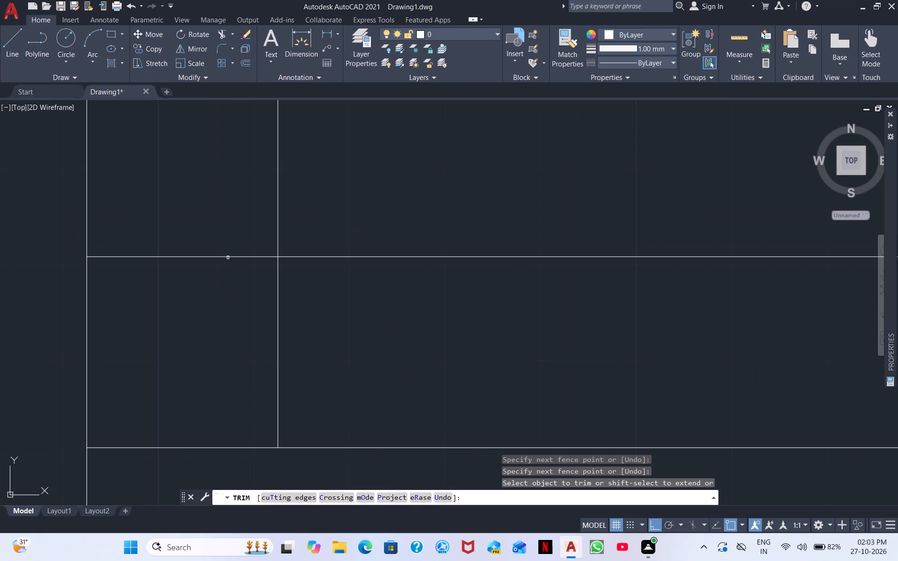
pyautogui.moveTo(211, 189); pyautogui.dragTo(422, 426)
# Draw a 2' horizontal guide line leftward from the room's right wall line, just below the double-lined strip.
pyautogui.scroll(-3, 543, 388)
pyautogui.moveTo(712, 405); pyautogui.dragTo(215, 307, button='middle')
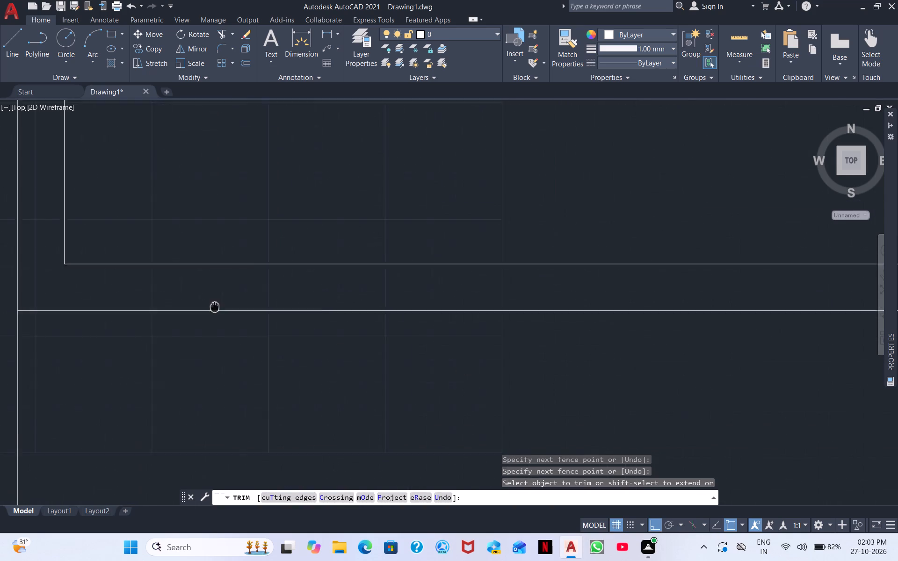
pyautogui.moveTo(215, 307); pyautogui.dragTo(36, 263, button='middle')
pyautogui.scroll(-1, 818, 426)
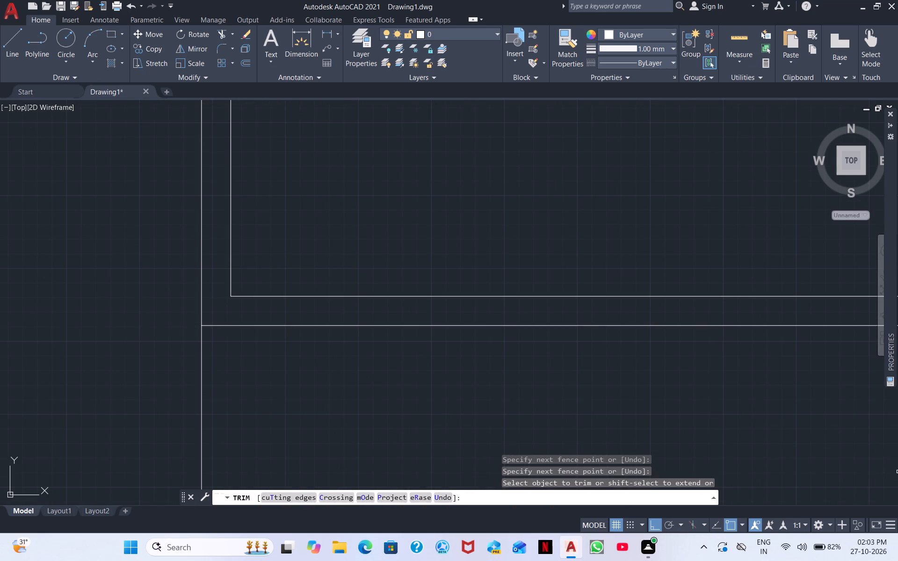
pyautogui.scroll(-1, 897, 468)
pyautogui.moveTo(893, 446); pyautogui.dragTo(872, 454, button='middle')
pyautogui.scroll(-2, 881, 454)
pyautogui.moveTo(864, 439); pyautogui.dragTo(249, 288, button='middle')
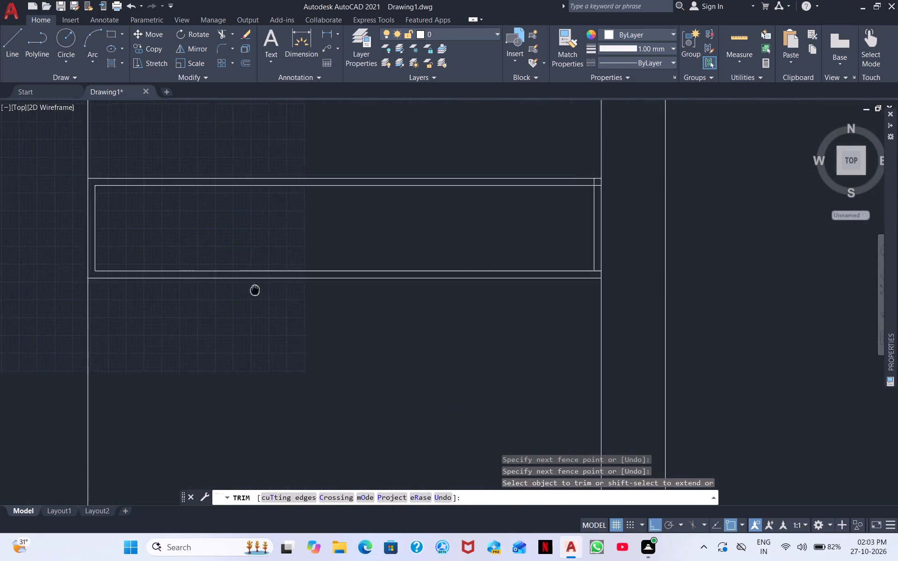
pyautogui.moveTo(249, 288); pyautogui.dragTo(216, 284, button='middle')
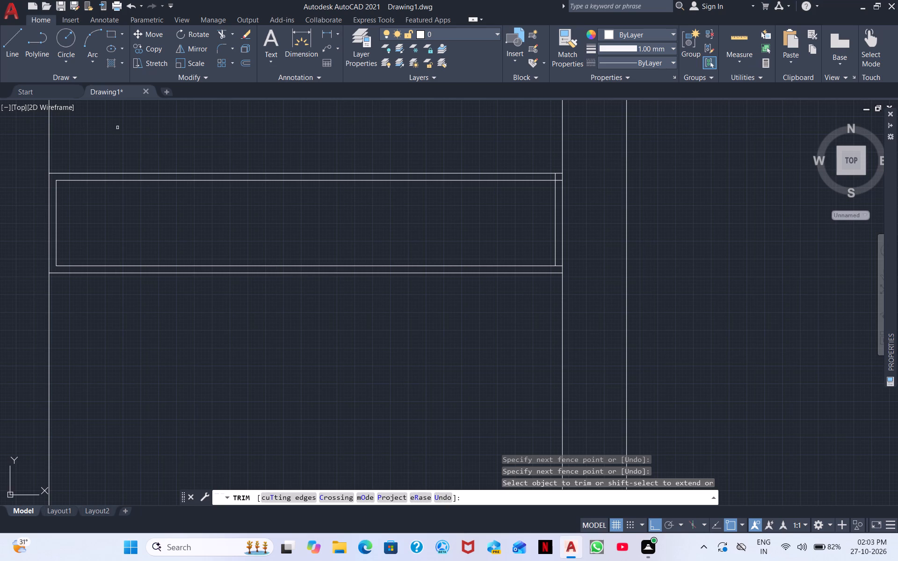
pyautogui.click(7, 42)
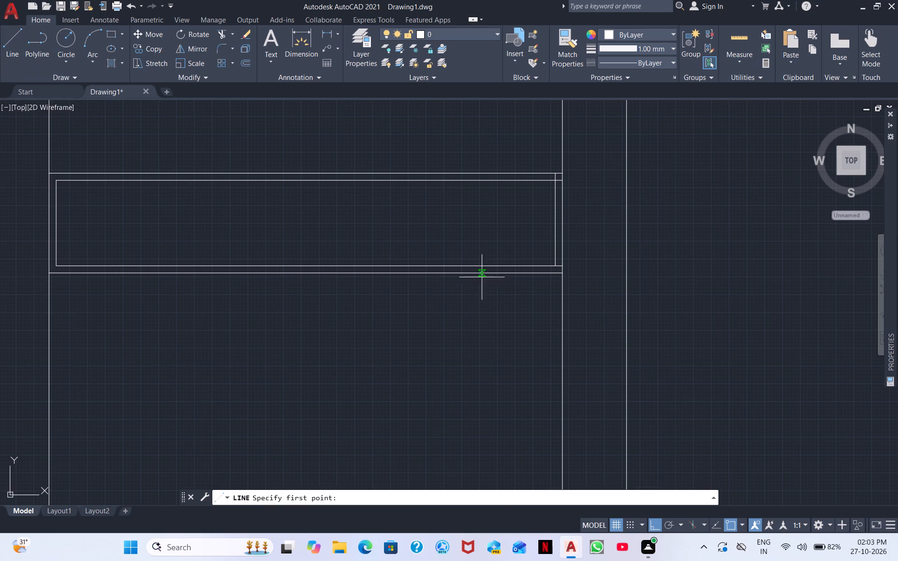
pyautogui.click(563, 306)
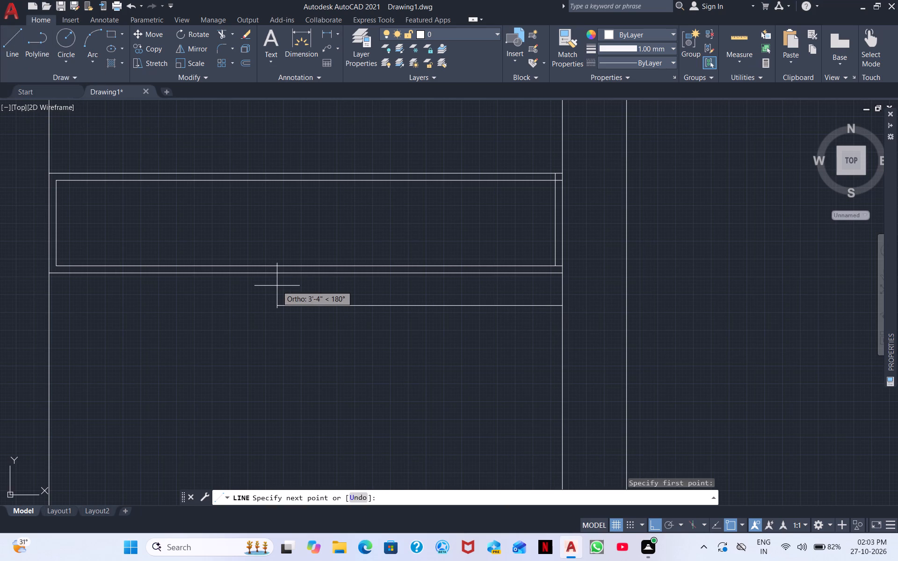
pyautogui.press('3')
pyautogui.press('BackSpace')
pyautogui.write("2'")
pyautogui.press('Return')
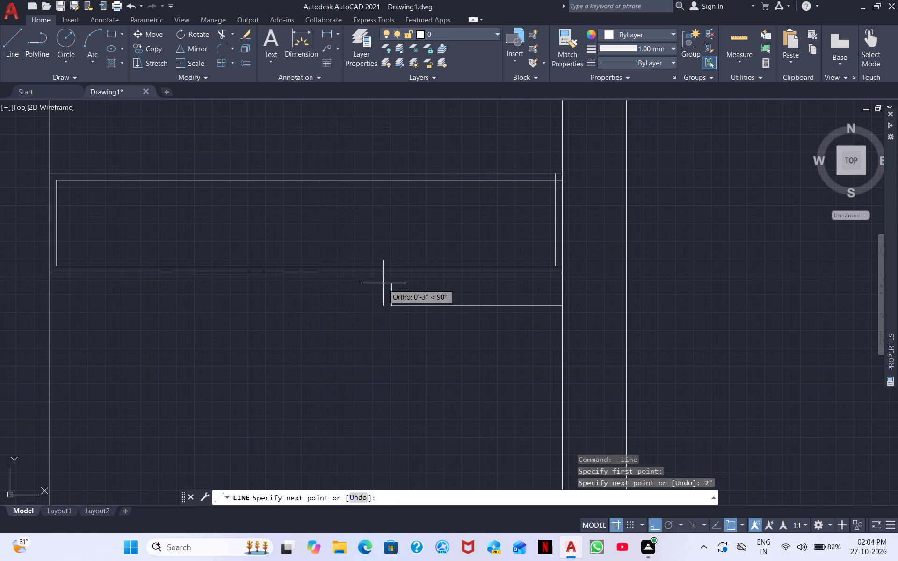
# Continue the line from the guide's left end straight up across the strip to its upper outer horizontal line.
pyautogui.scroll(5, 398, 273)
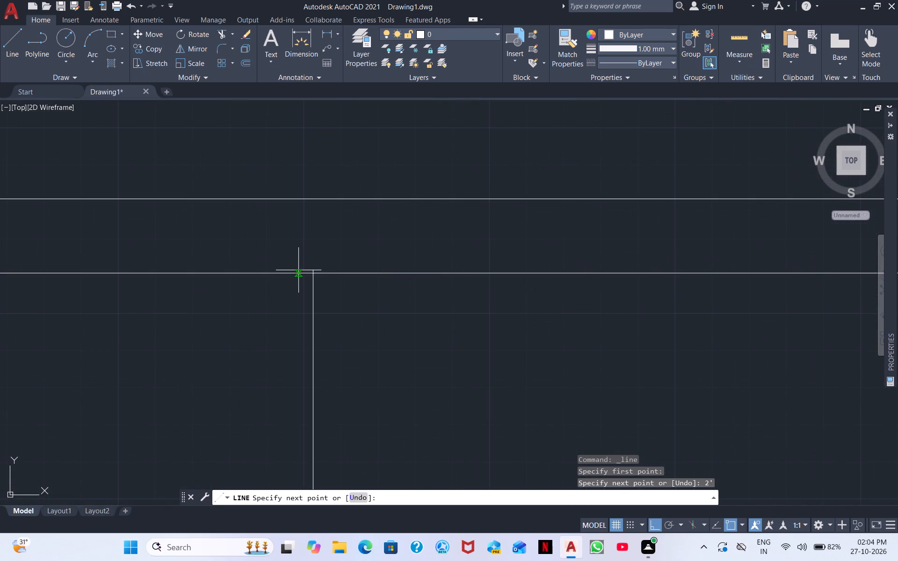
pyautogui.click(312, 274)
pyautogui.moveTo(320, 178); pyautogui.dragTo(322, 306, button='middle')
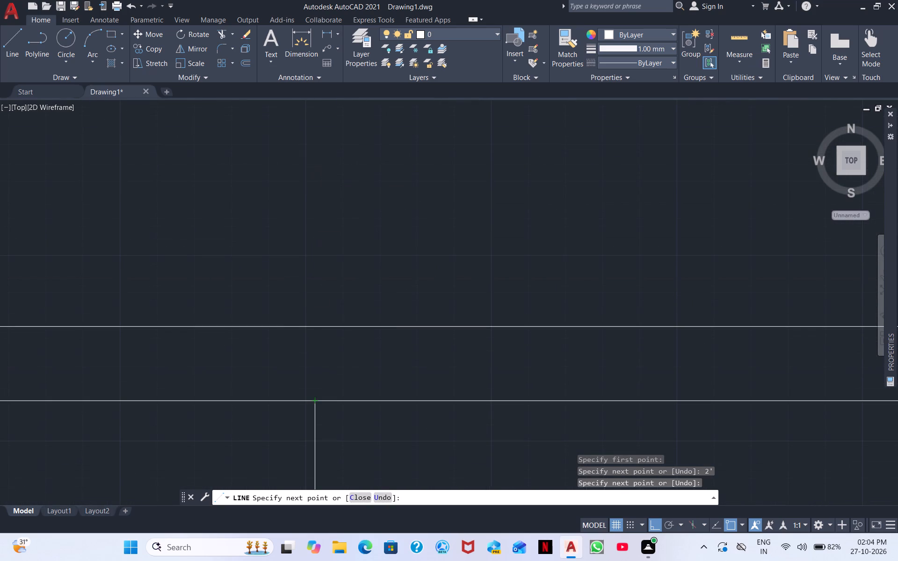
pyautogui.click(318, 323)
pyautogui.moveTo(377, 211); pyautogui.dragTo(304, 485, button='middle')
pyautogui.scroll(-2, 304, 485)
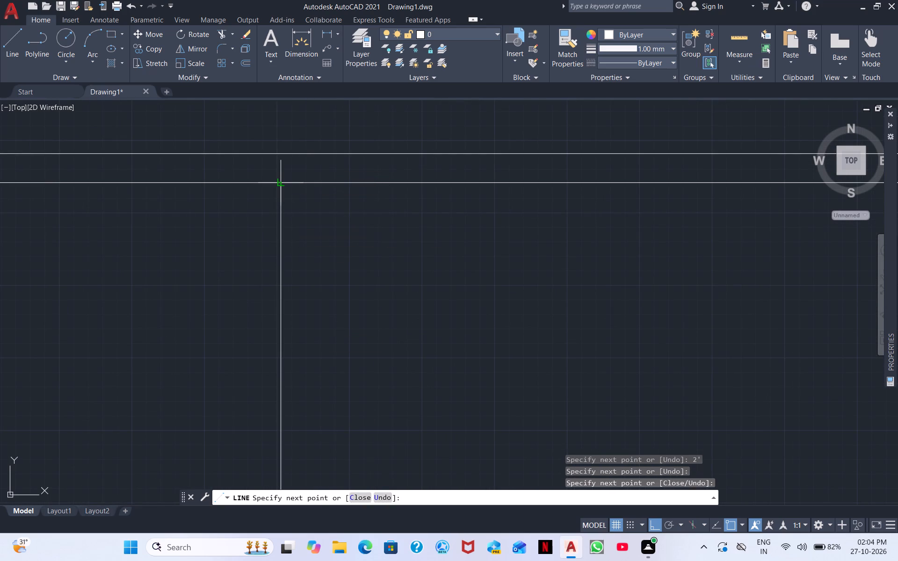
pyautogui.click(278, 183)
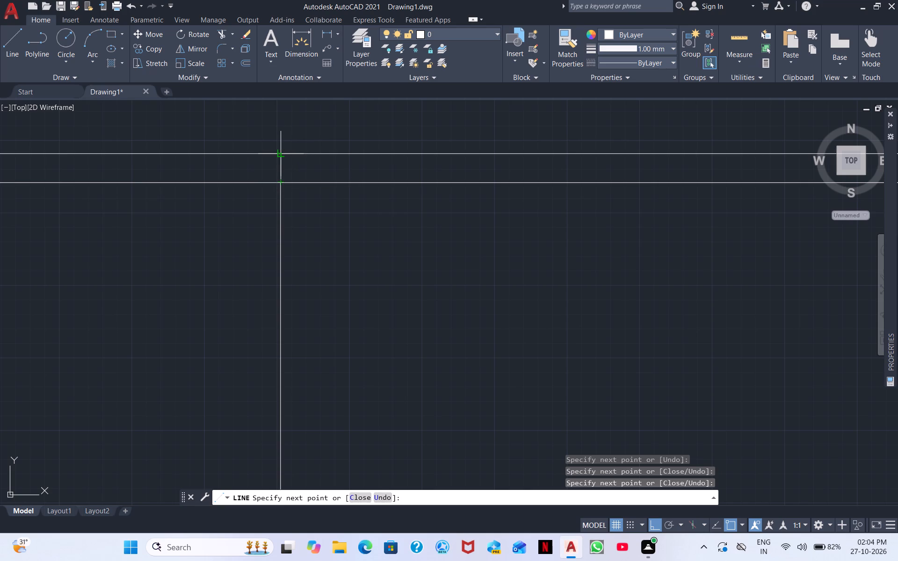
pyautogui.click(281, 154)
pyautogui.scroll(-3, 267, 160)
pyautogui.moveTo(258, 175); pyautogui.dragTo(225, 390, button='middle')
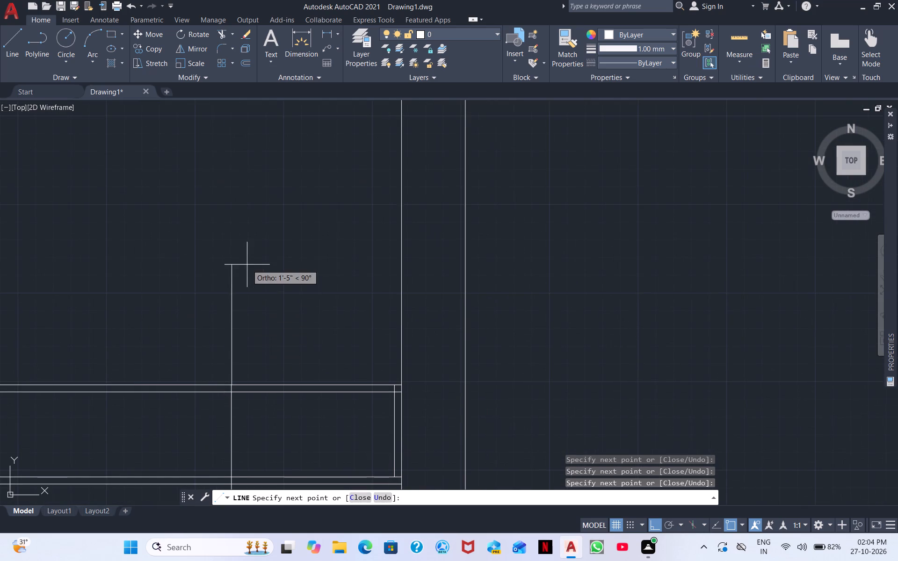
pyautogui.scroll(-3, 224, 289)
pyautogui.scroll(2, 231, 238)
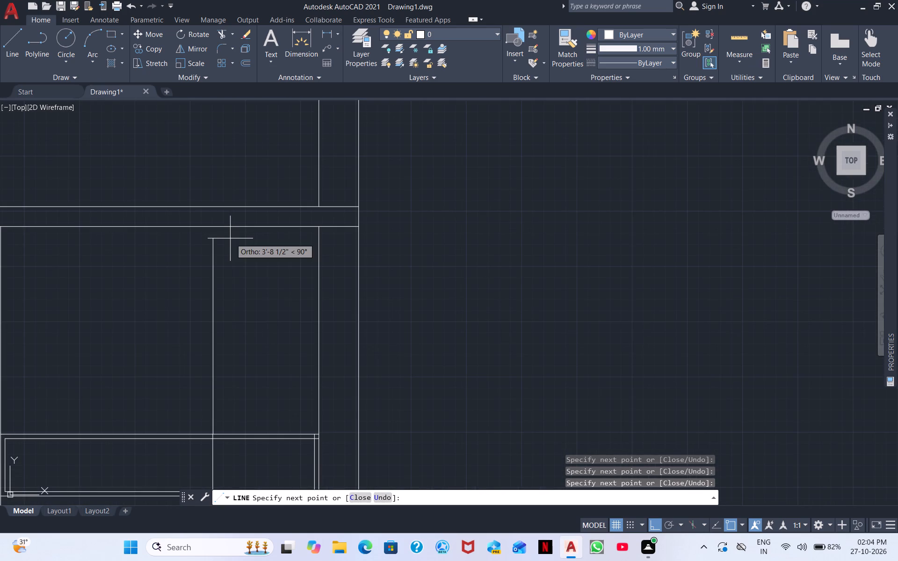
pyautogui.rightClick(250, 380)
pyautogui.click(296, 384)
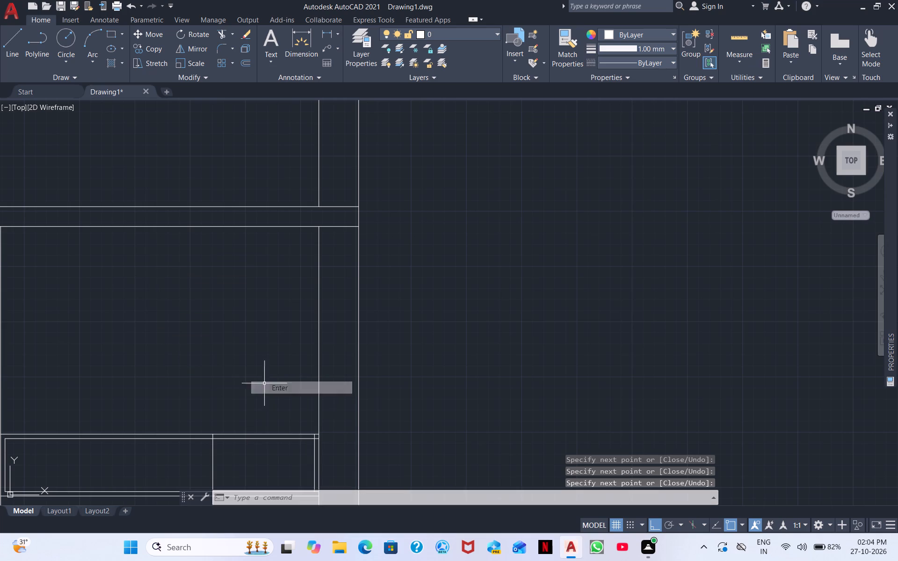
# Trim away the vertical and horizontal guide line portions that hang below the strip.
pyautogui.scroll(2, 216, 380)
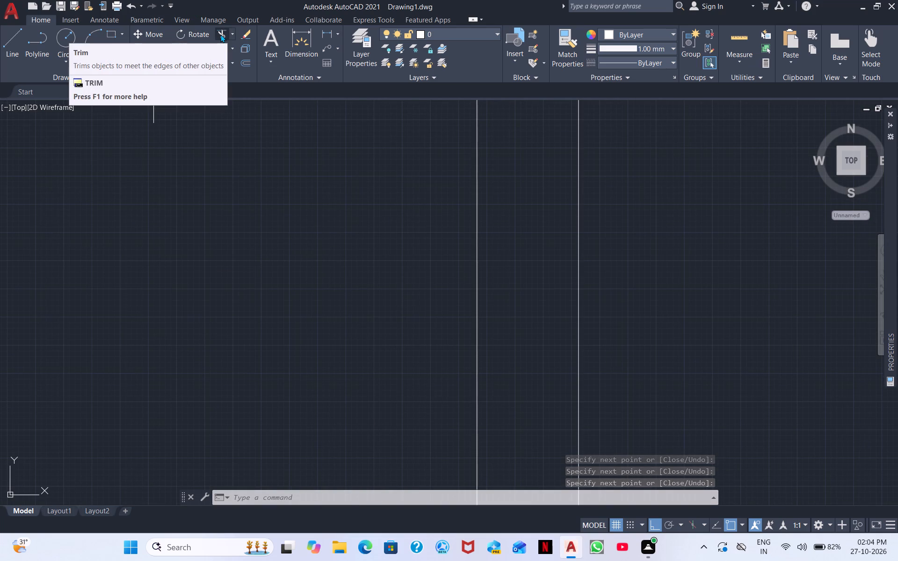
pyautogui.click(222, 34)
pyautogui.scroll(-2, 214, 352)
pyautogui.moveTo(233, 391); pyautogui.dragTo(231, 181, button='middle')
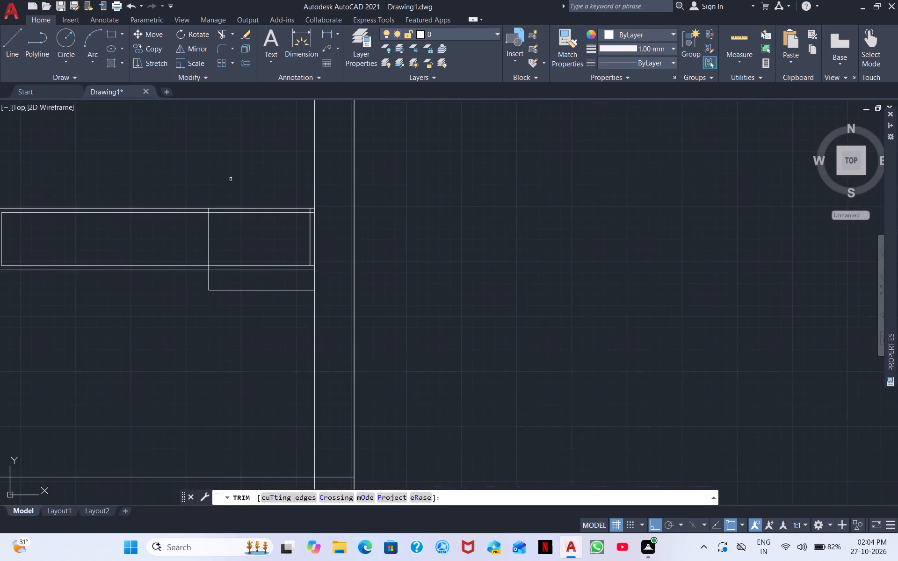
pyautogui.scroll(4, 226, 237)
pyautogui.moveTo(206, 340); pyautogui.dragTo(308, 195, button='middle')
pyautogui.moveTo(165, 352); pyautogui.dragTo(299, 374)
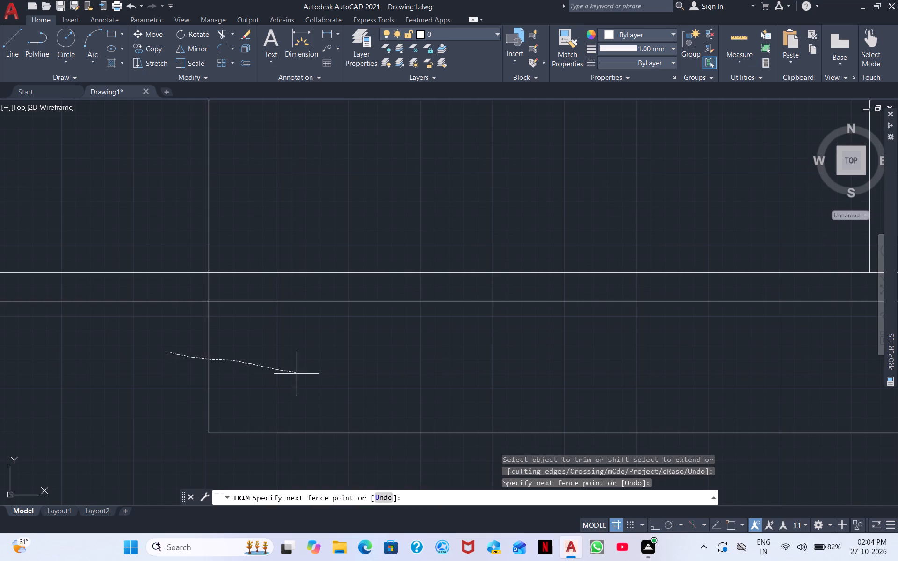
pyautogui.moveTo(299, 374); pyautogui.dragTo(293, 508)
# Trim away the inner vertical line at the strip's right end between the two inner horizontals.
pyautogui.scroll(-2, 366, 450)
pyautogui.moveTo(480, 440); pyautogui.dragTo(269, 422, button='middle')
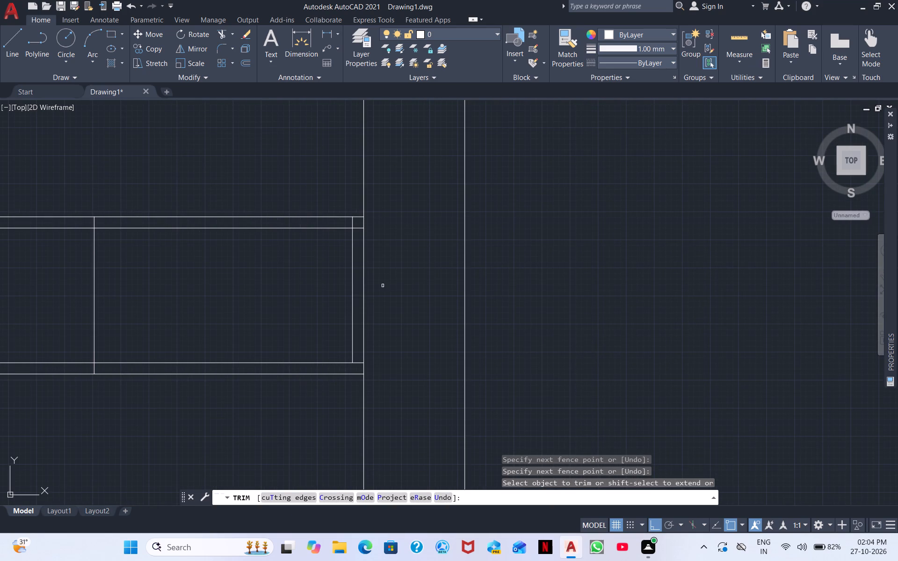
pyautogui.click(351, 288)
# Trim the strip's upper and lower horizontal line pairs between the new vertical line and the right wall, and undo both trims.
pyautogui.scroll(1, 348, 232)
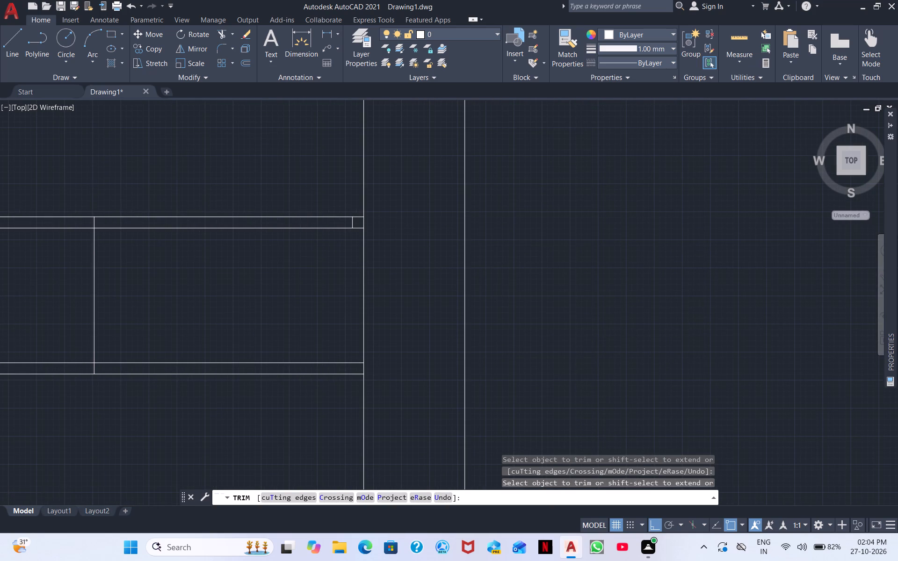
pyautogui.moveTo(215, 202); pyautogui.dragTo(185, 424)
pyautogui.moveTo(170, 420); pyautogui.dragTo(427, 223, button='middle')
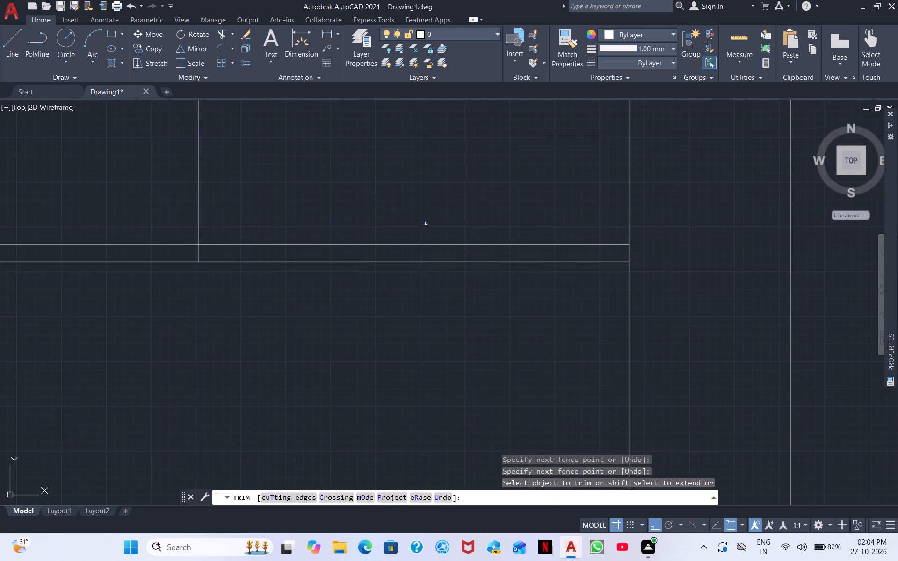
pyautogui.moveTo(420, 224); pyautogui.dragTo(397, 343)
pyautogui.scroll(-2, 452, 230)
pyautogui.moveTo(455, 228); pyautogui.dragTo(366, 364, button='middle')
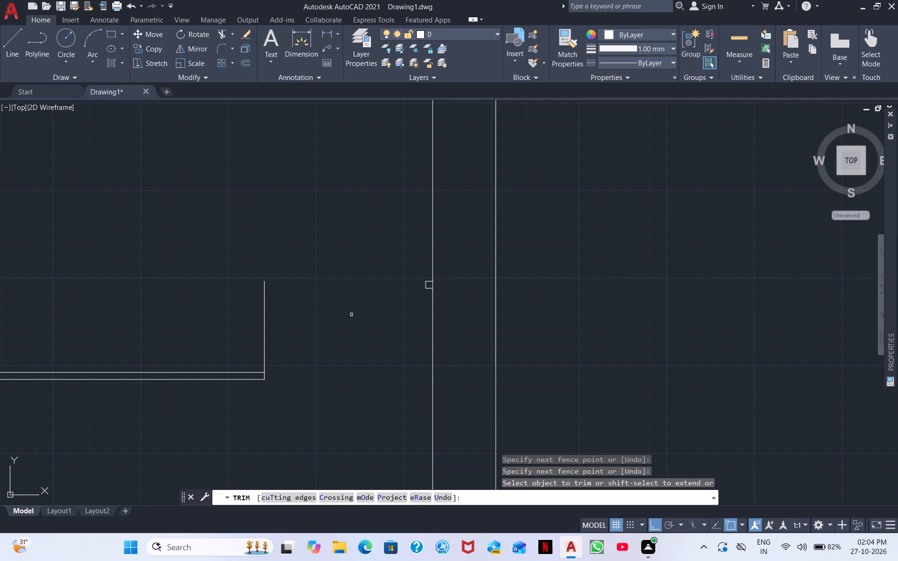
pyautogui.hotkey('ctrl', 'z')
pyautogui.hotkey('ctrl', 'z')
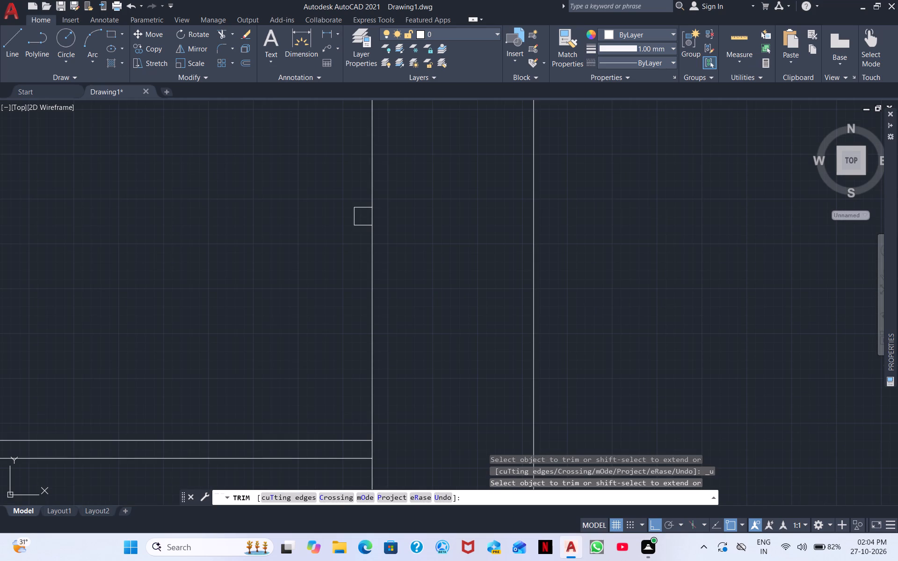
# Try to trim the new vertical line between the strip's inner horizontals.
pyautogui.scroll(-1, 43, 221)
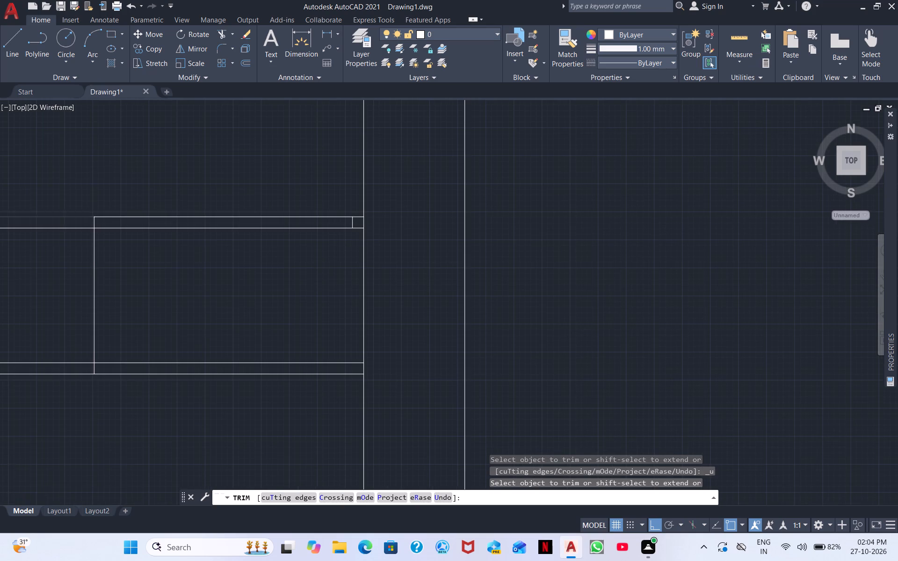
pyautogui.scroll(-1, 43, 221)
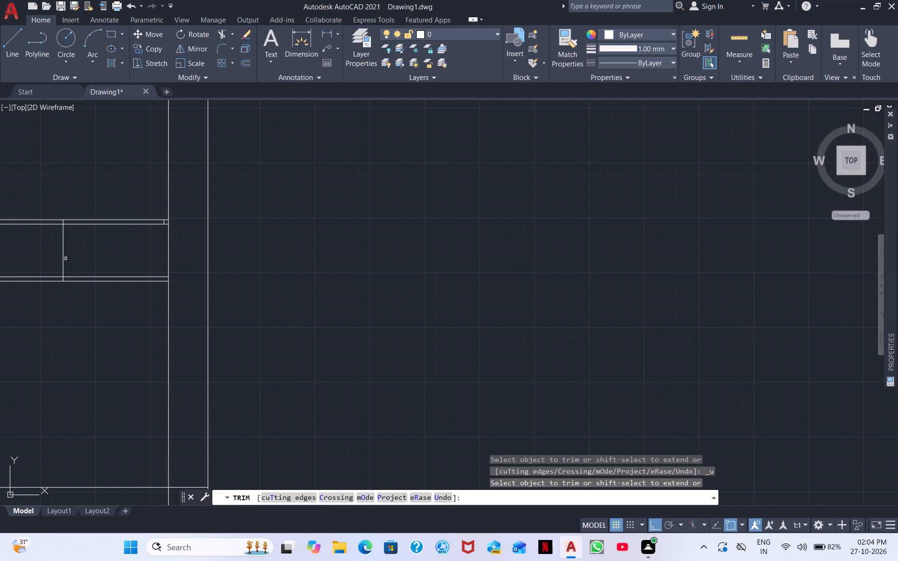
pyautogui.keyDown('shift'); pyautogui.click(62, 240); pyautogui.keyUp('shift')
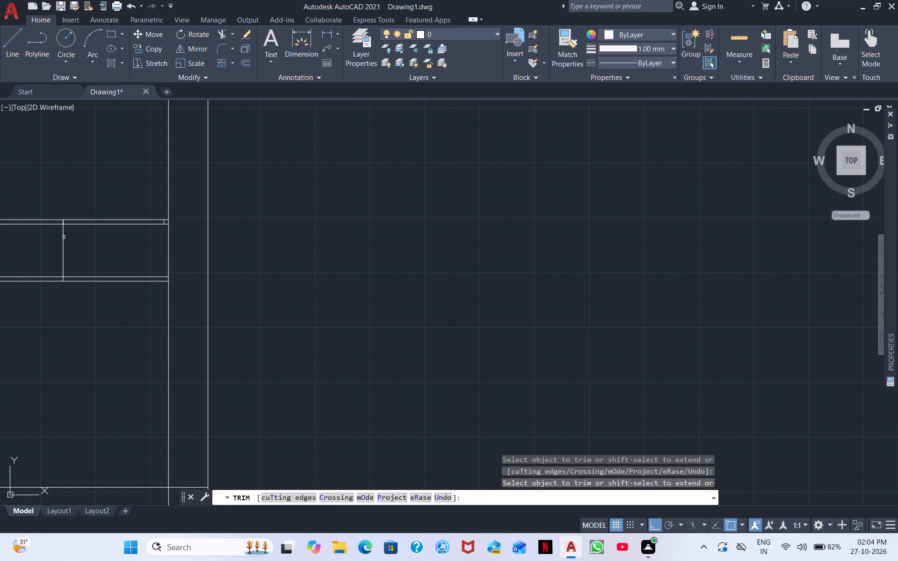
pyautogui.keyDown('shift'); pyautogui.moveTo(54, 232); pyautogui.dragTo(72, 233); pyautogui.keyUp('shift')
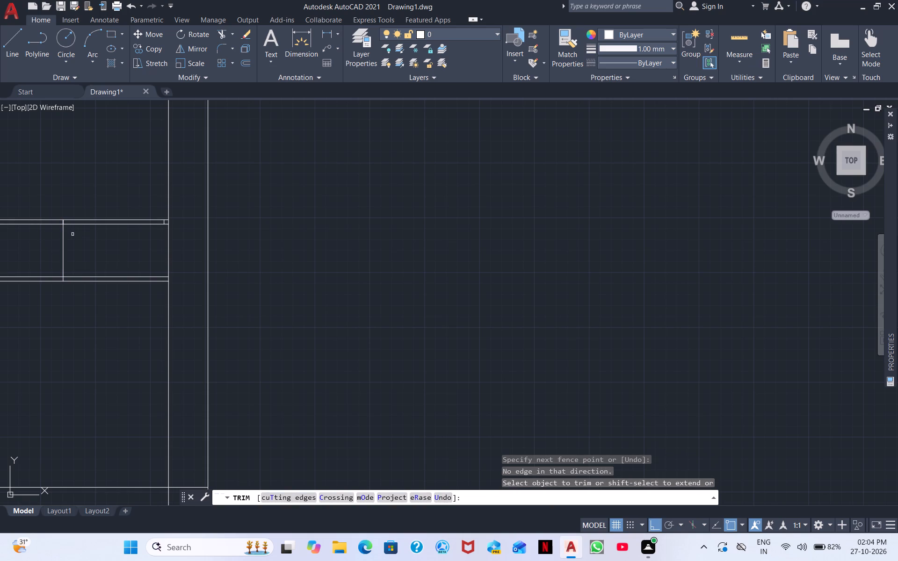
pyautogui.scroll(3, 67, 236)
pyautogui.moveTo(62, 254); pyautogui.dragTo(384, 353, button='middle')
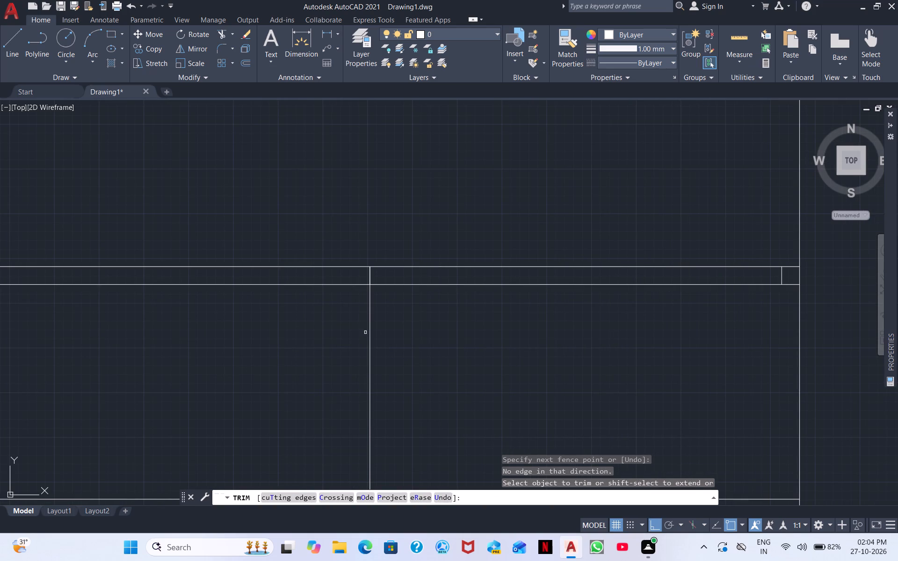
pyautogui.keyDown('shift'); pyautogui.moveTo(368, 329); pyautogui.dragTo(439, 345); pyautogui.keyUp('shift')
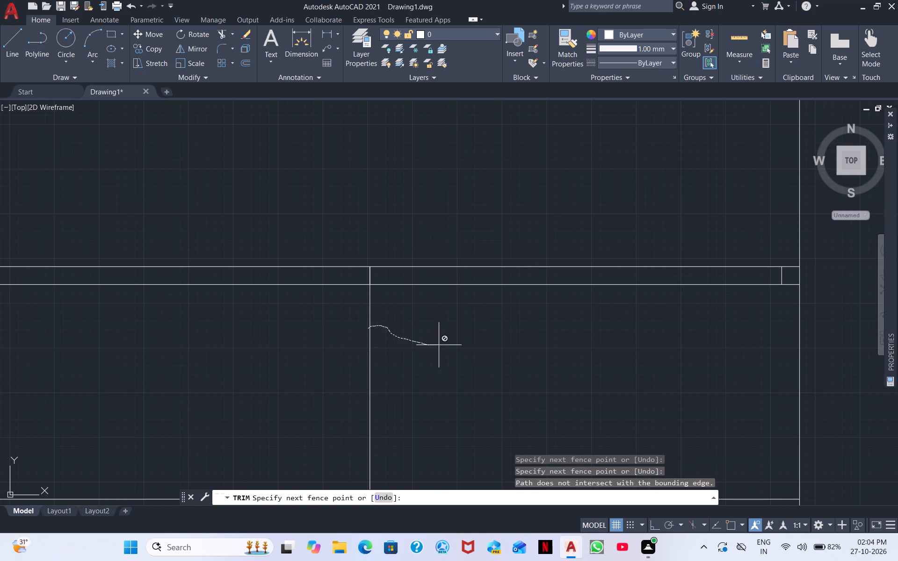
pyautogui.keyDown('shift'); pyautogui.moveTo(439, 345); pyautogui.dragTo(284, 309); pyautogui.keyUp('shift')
# Trim away the strip's four horizontal lines between the new vertical line and the right wall, opening a 2' gap.
pyautogui.scroll(-2, 405, 168)
pyautogui.moveTo(405, 168); pyautogui.dragTo(340, 391, button='middle')
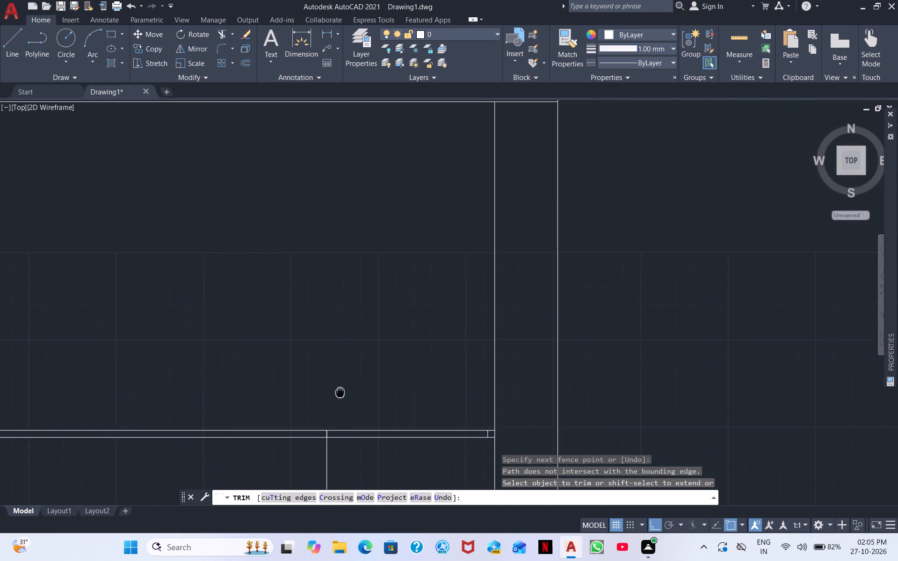
pyautogui.moveTo(340, 391); pyautogui.dragTo(326, 413, button='middle')
pyautogui.scroll(-2, 326, 413)
pyautogui.scroll(3, 334, 400)
pyautogui.moveTo(336, 400); pyautogui.dragTo(406, 207, button='middle')
pyautogui.scroll(-2, 406, 207)
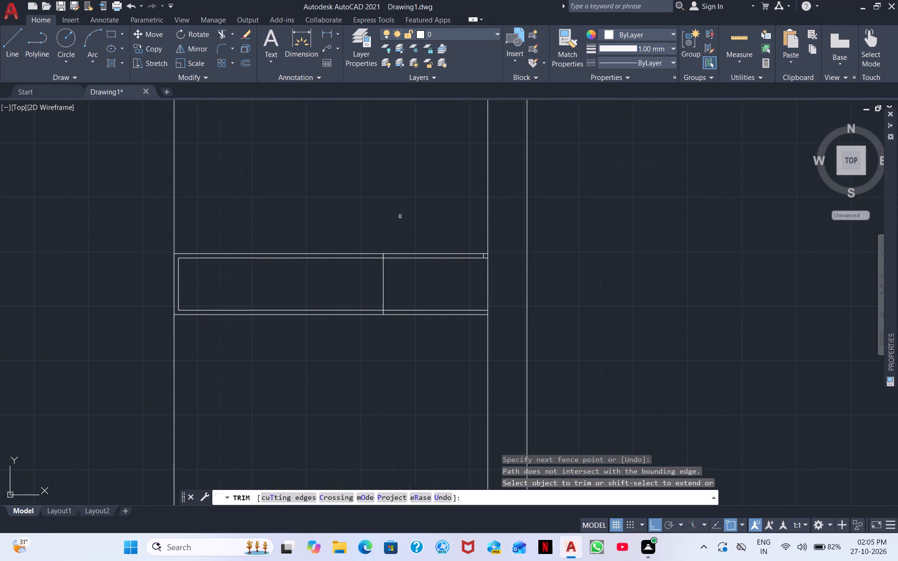
pyautogui.click(418, 258)
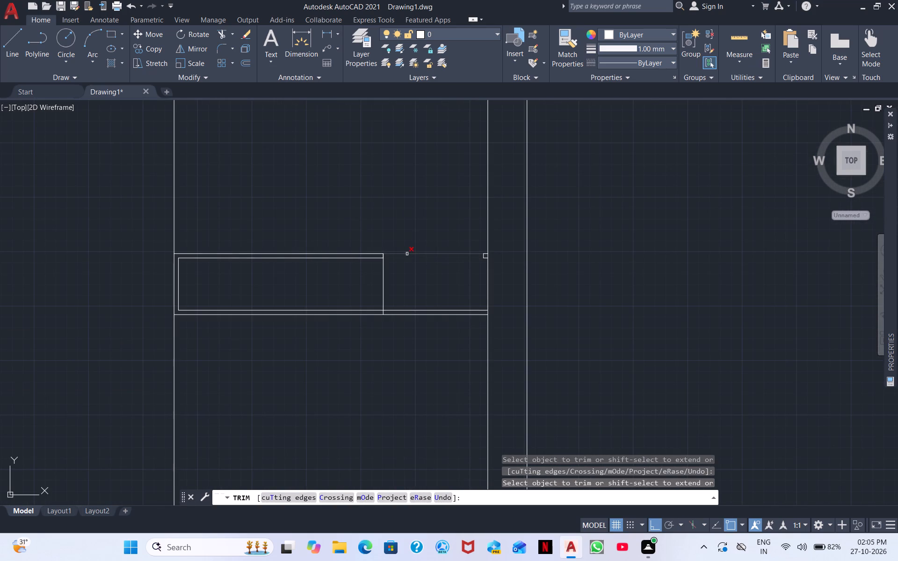
pyautogui.click(407, 254)
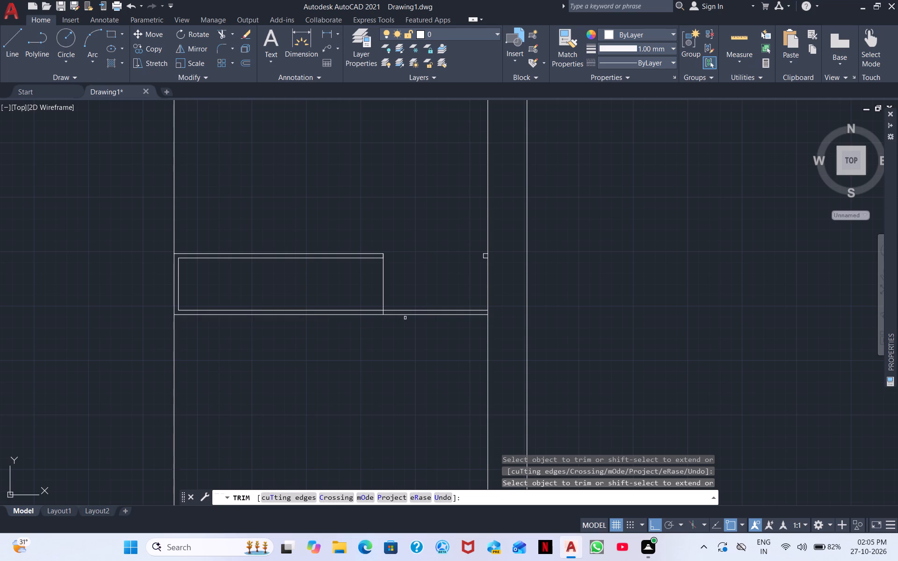
pyautogui.click(411, 316)
pyautogui.click(416, 309)
# Trim away the leftover line stubs beside the right wall, clearing the gap at the end of the double-lined strip.
pyautogui.scroll(2, 445, 270)
pyautogui.click(546, 237)
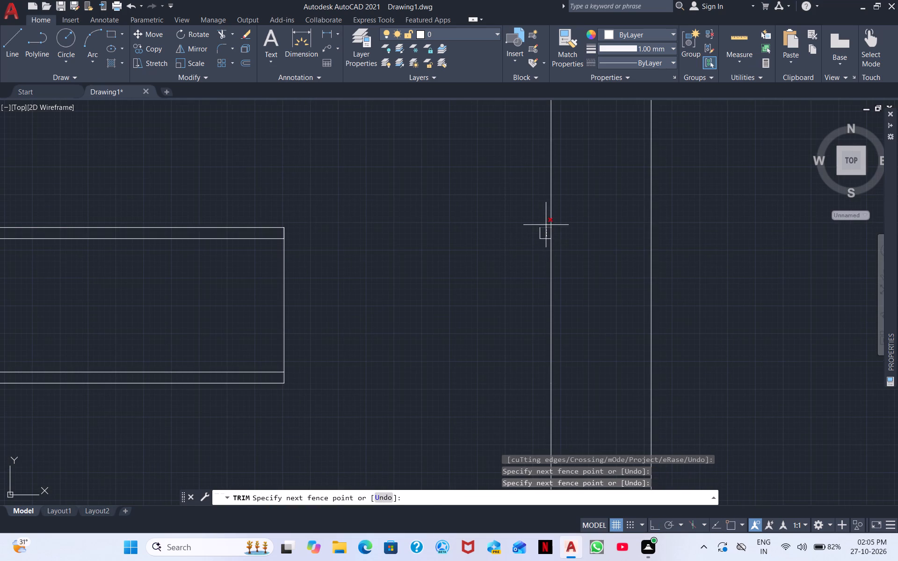
pyautogui.moveTo(546, 225); pyautogui.dragTo(540, 251)
pyautogui.scroll(4, 537, 242)
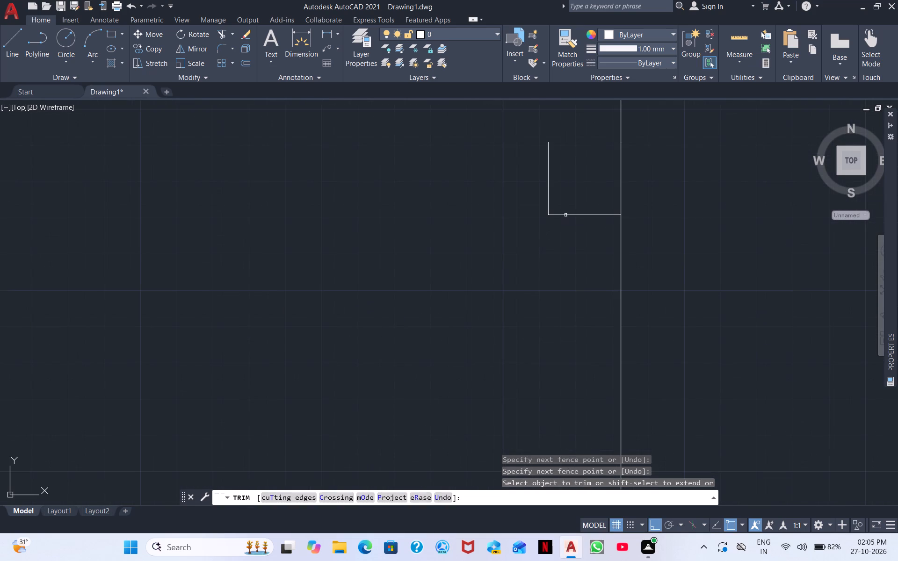
pyautogui.click(565, 215)
pyautogui.click(550, 195)
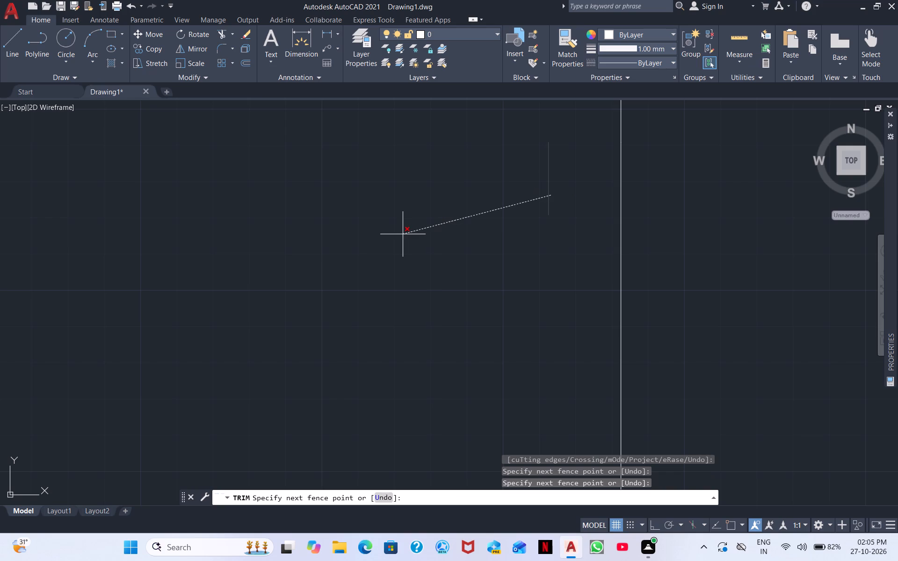
pyautogui.click(401, 234)
pyautogui.moveTo(401, 234); pyautogui.dragTo(397, 244, button='right')
pyautogui.click(427, 250)
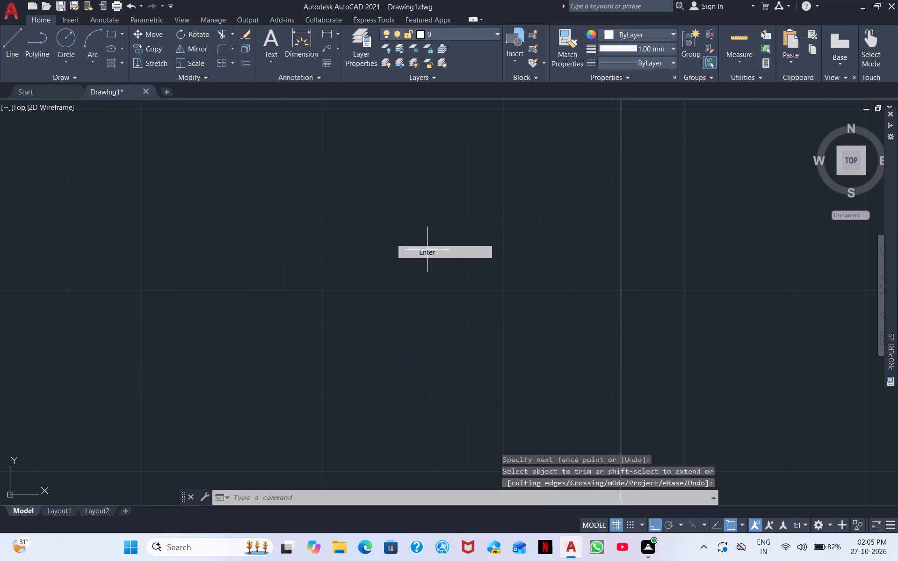
# Examine the unfinished upper plan alongside the detailed floor plan below it.
pyautogui.scroll(-1, 402, 252)
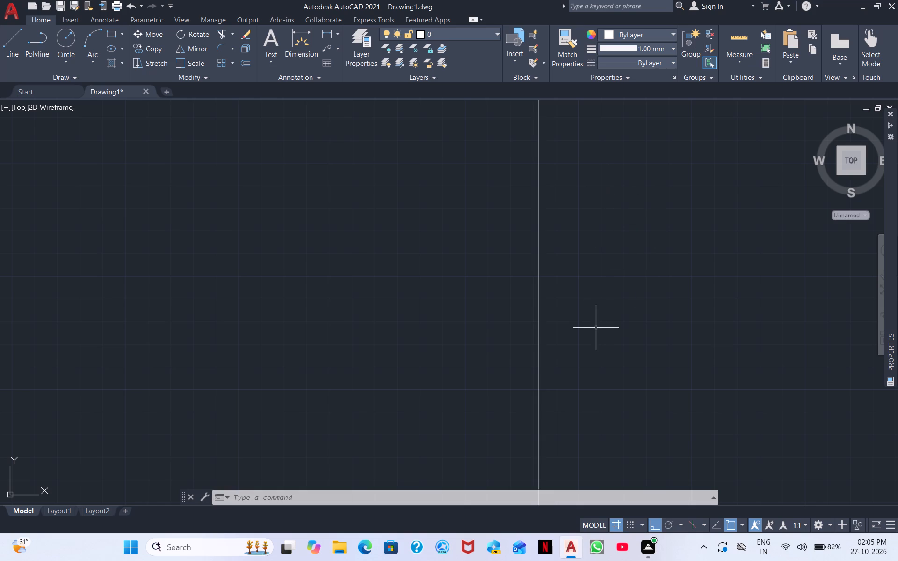
pyautogui.scroll(-5, 472, 251)
pyautogui.moveTo(454, 296); pyautogui.dragTo(610, 54, button='middle')
pyautogui.scroll(-2, 539, 149)
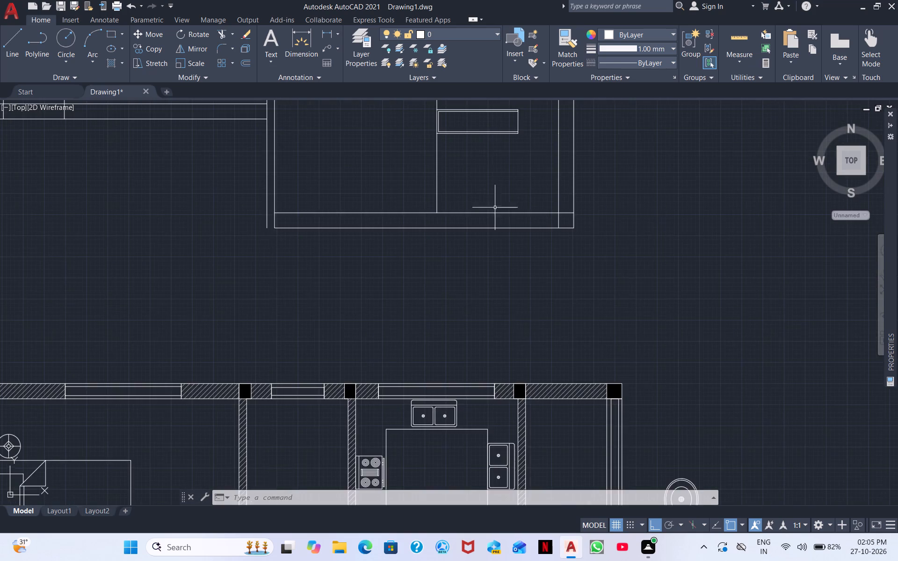
pyautogui.moveTo(489, 231); pyautogui.dragTo(669, 120, button='middle')
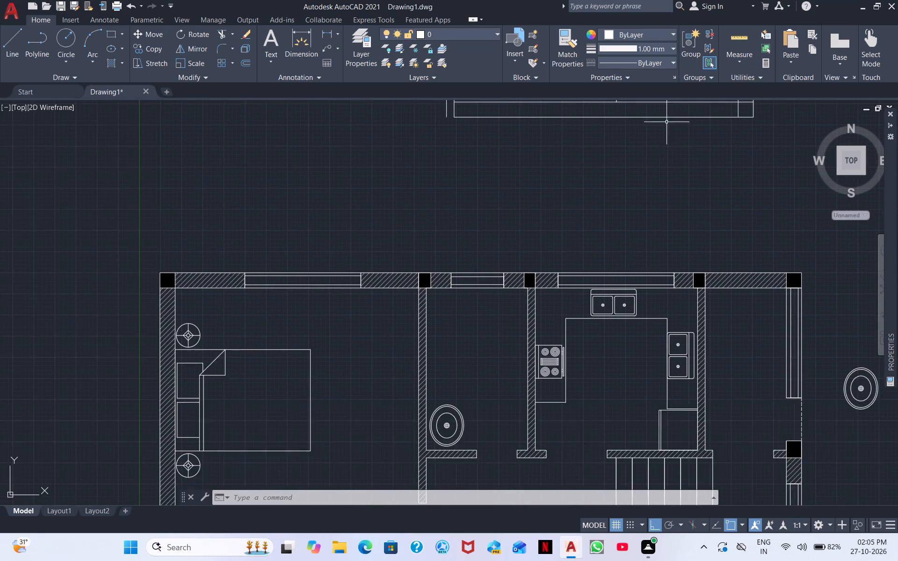
pyautogui.scroll(-1, 659, 137)
pyautogui.moveTo(662, 188); pyautogui.dragTo(466, 263, button='middle')
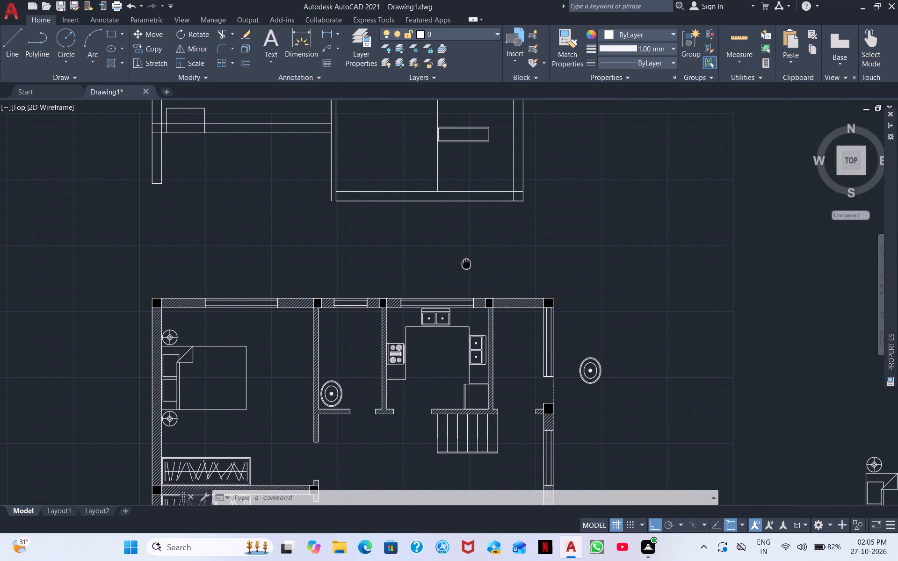
pyautogui.moveTo(466, 263); pyautogui.dragTo(465, 263, button='middle')
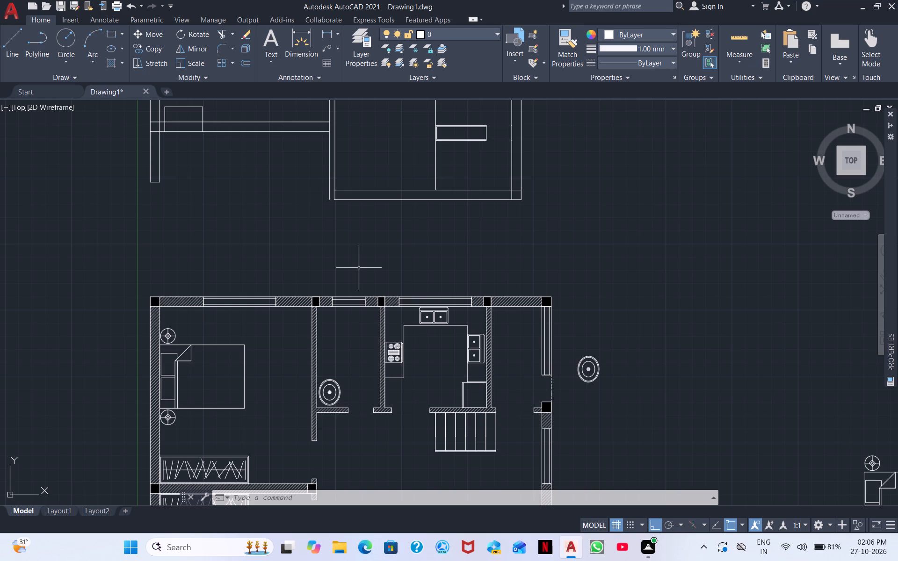
pyautogui.moveTo(297, 224); pyautogui.dragTo(322, 354, button='middle')
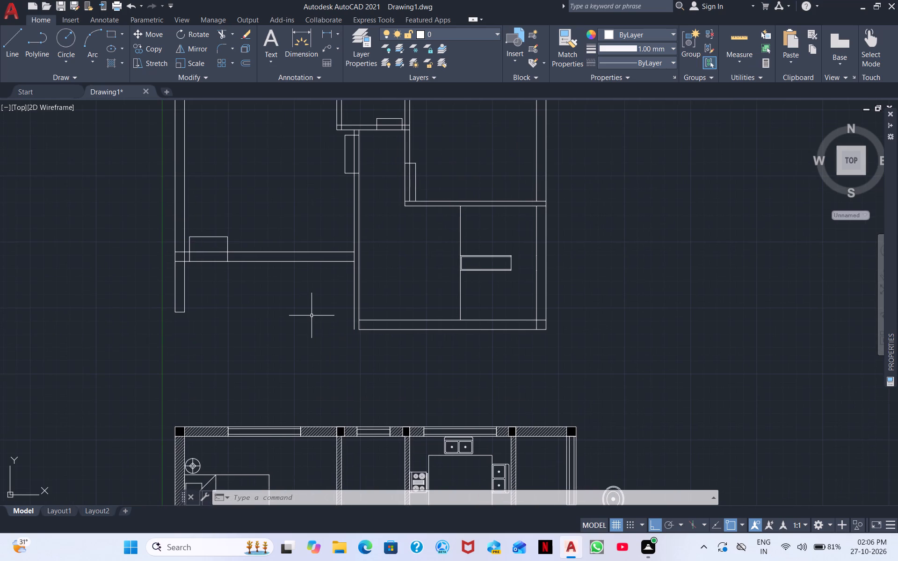
pyautogui.scroll(-1, 311, 315)
pyautogui.moveTo(313, 309); pyautogui.dragTo(301, 322, button='middle')
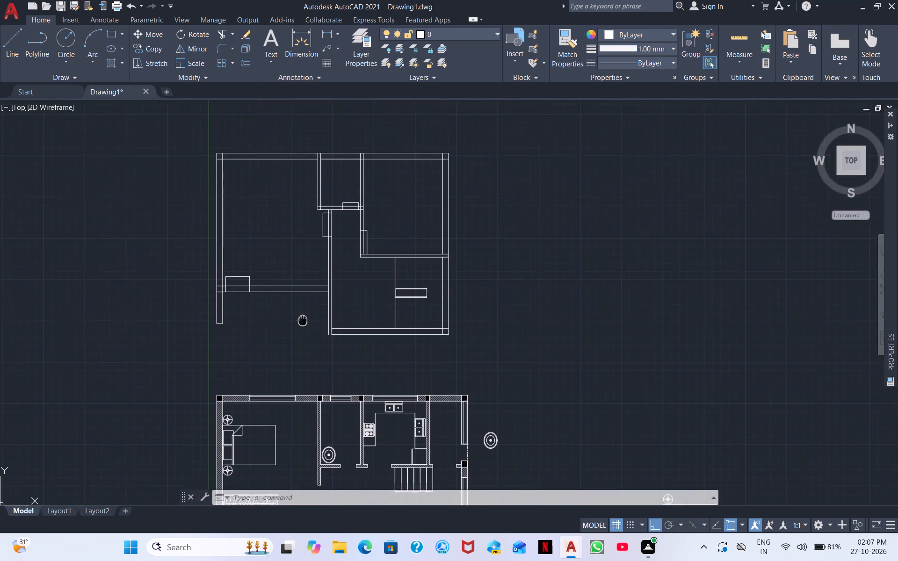
pyautogui.moveTo(301, 322); pyautogui.dragTo(282, 335, button='middle')
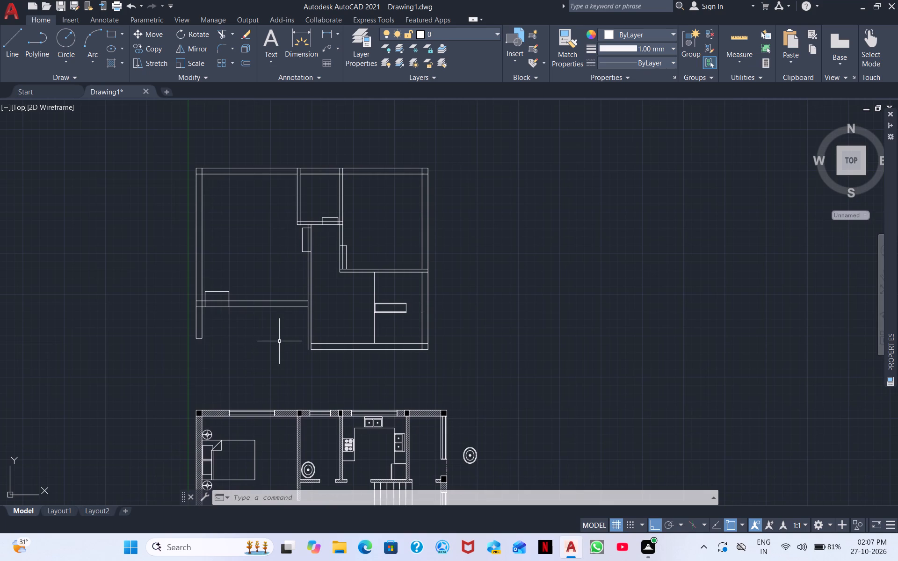
# Draw a window rectangle spanning the full thickness of the top wall above the large left room of the upper plan.
pyautogui.scroll(1, 286, 286)
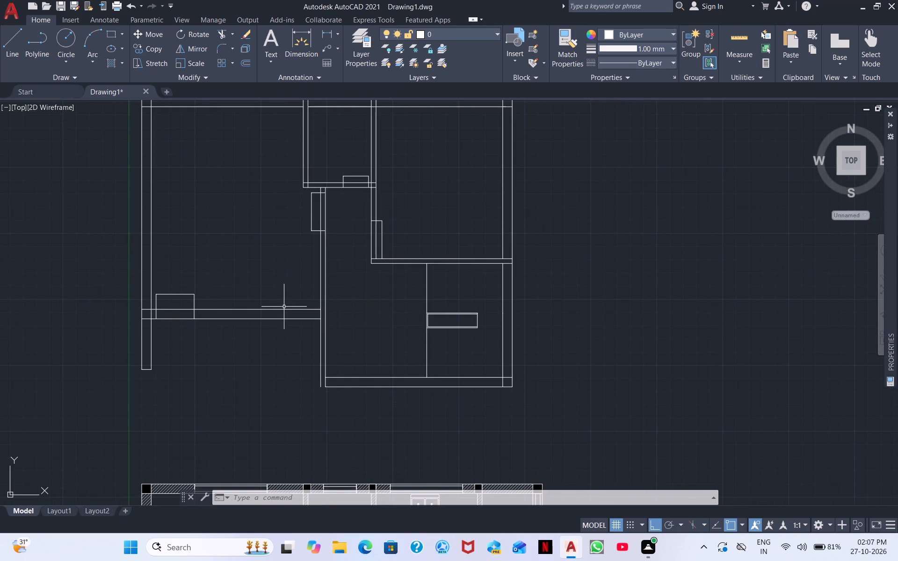
pyautogui.scroll(1, 269, 286)
pyautogui.moveTo(172, 258); pyautogui.dragTo(374, 326, button='middle')
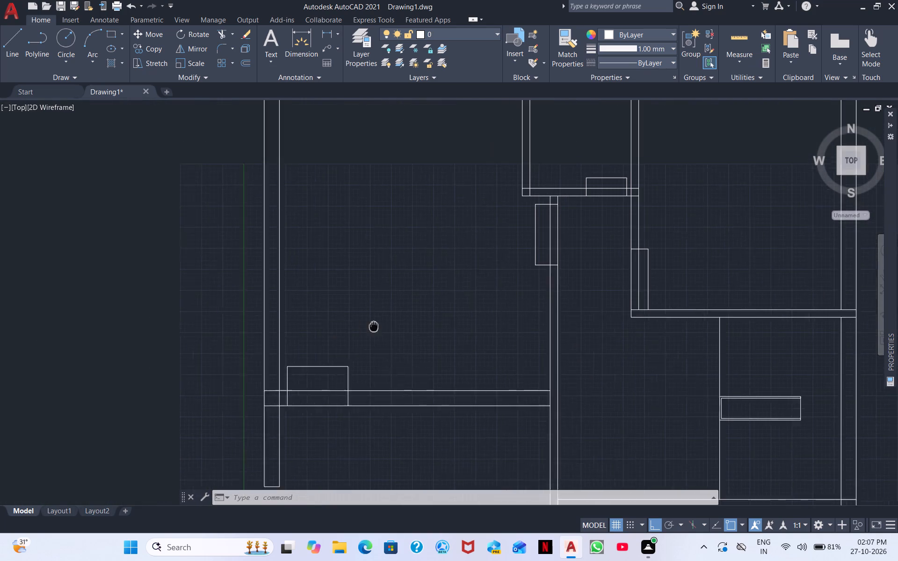
pyautogui.moveTo(374, 326); pyautogui.dragTo(384, 329, button='middle')
pyautogui.moveTo(400, 350); pyautogui.dragTo(473, 405, button='middle')
pyautogui.moveTo(427, 280); pyautogui.dragTo(393, 458, button='middle')
pyautogui.moveTo(398, 394); pyautogui.dragTo(388, 474, button='middle')
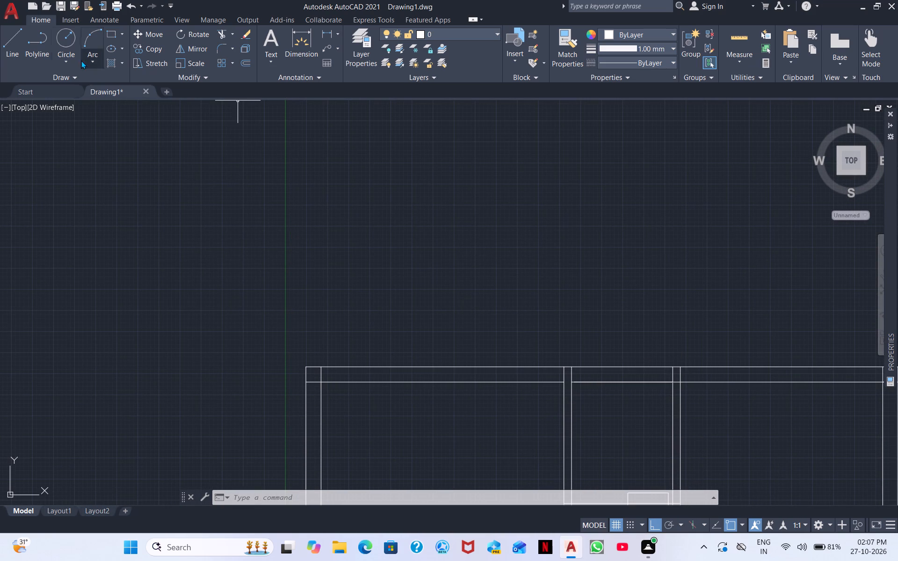
pyautogui.click(109, 40)
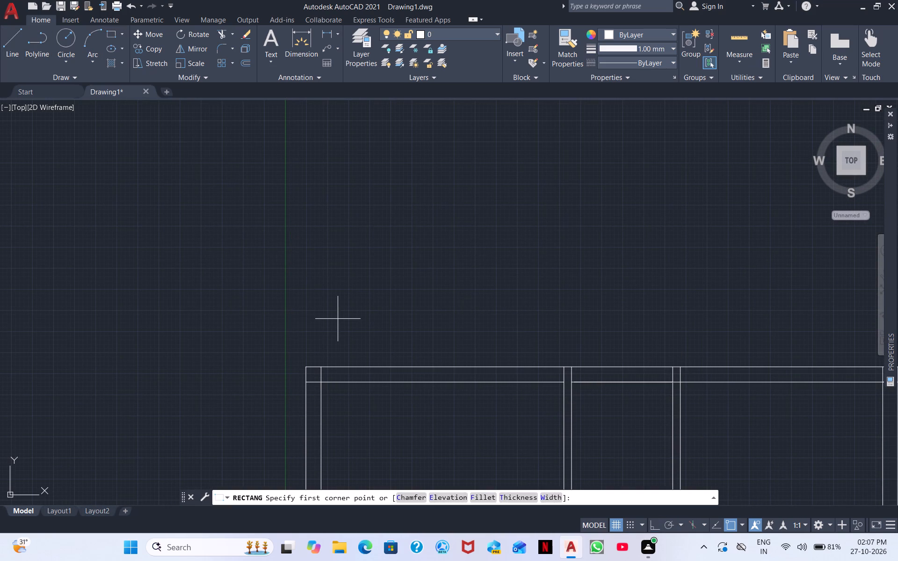
pyautogui.scroll(2, 338, 325)
pyautogui.moveTo(431, 472); pyautogui.dragTo(349, 209, button='middle')
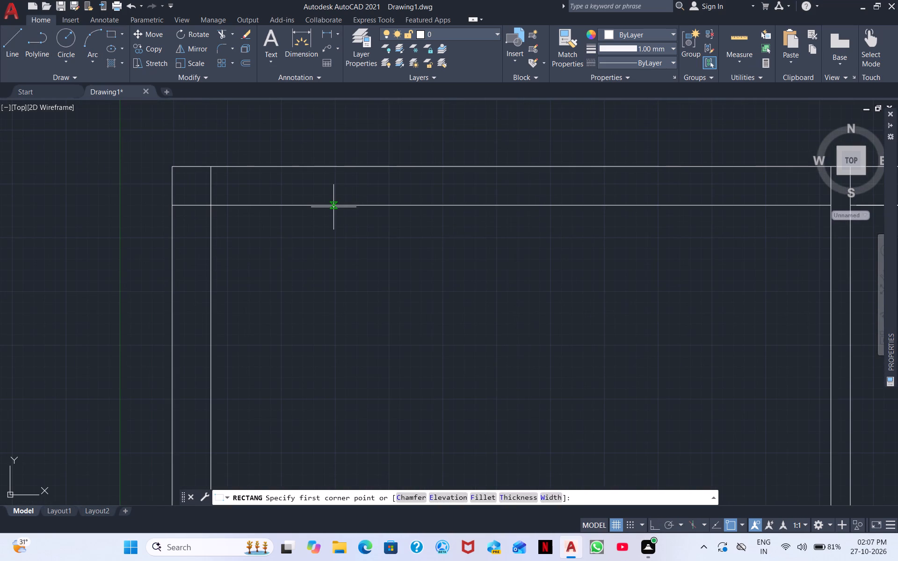
pyautogui.click(333, 207)
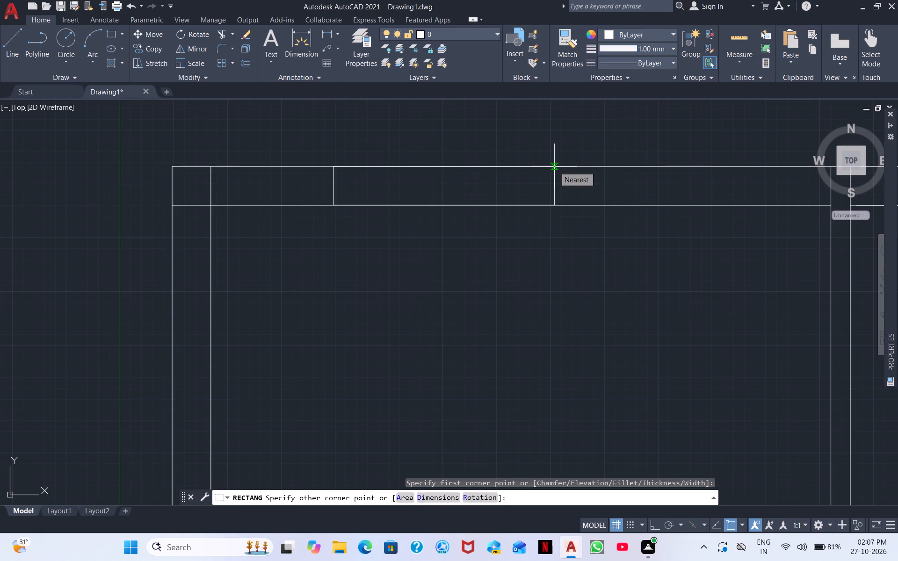
pyautogui.moveTo(577, 193); pyautogui.dragTo(470, 273, button='middle')
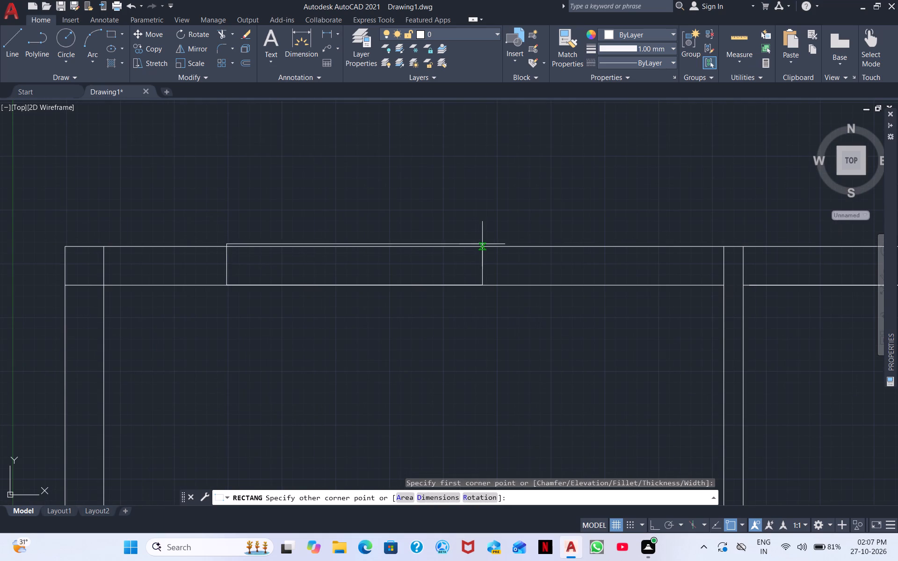
pyautogui.click(497, 246)
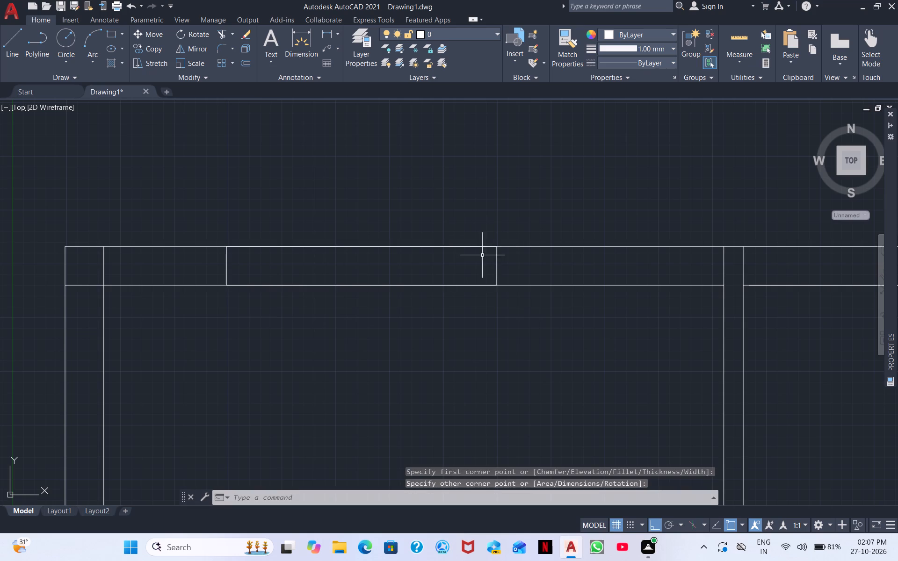
# Move the window rectangle a short distance to the right along the top wall.
pyautogui.click(517, 272)
pyautogui.click(476, 258)
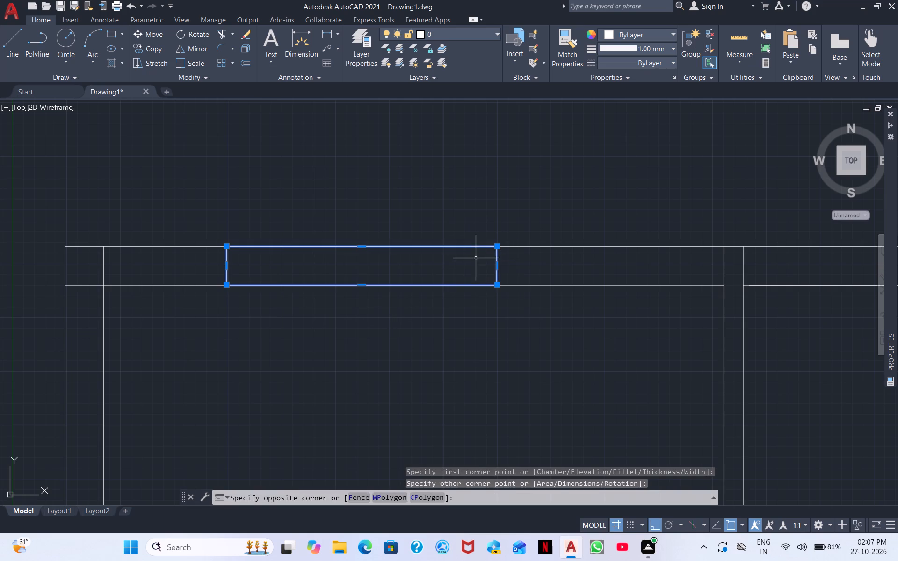
pyautogui.rightClick(529, 280)
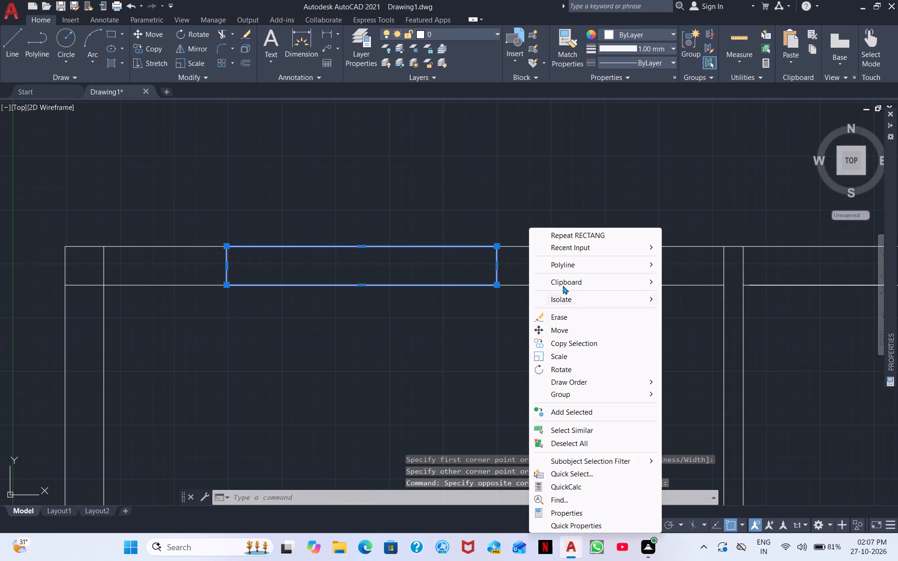
pyautogui.click(557, 331)
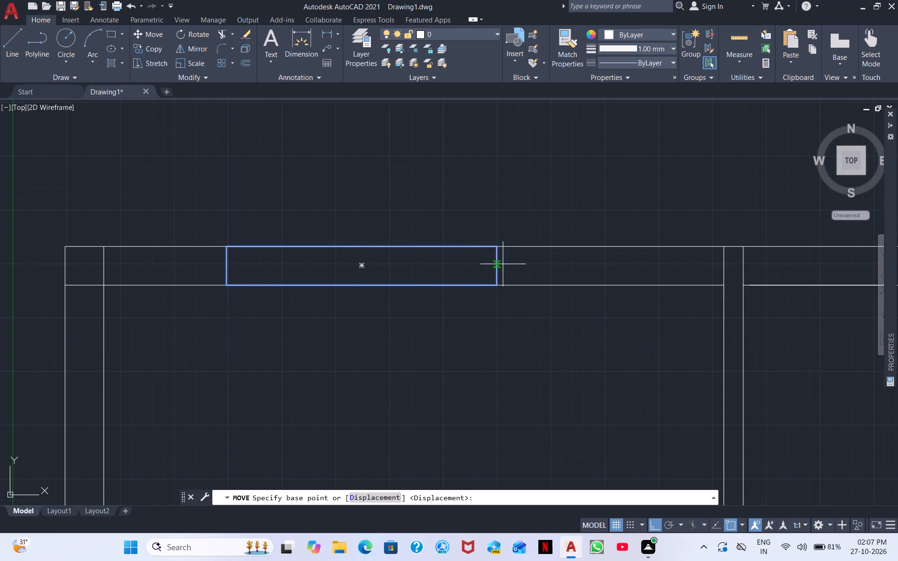
pyautogui.click(500, 264)
pyautogui.click(538, 259)
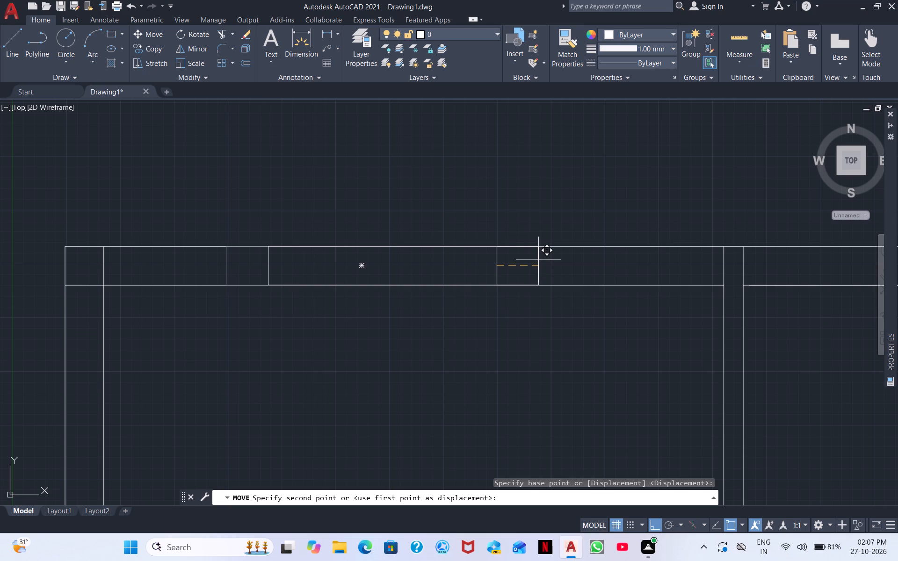
# Draw a narrower rectangle inside the window, running from its left edge to its right edge.
pyautogui.rightClick(475, 340)
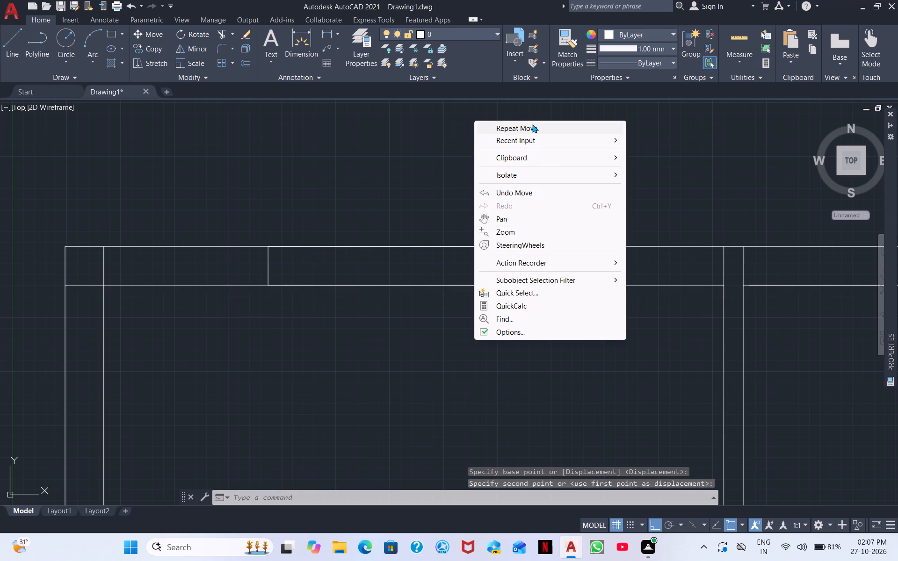
pyautogui.click(645, 154)
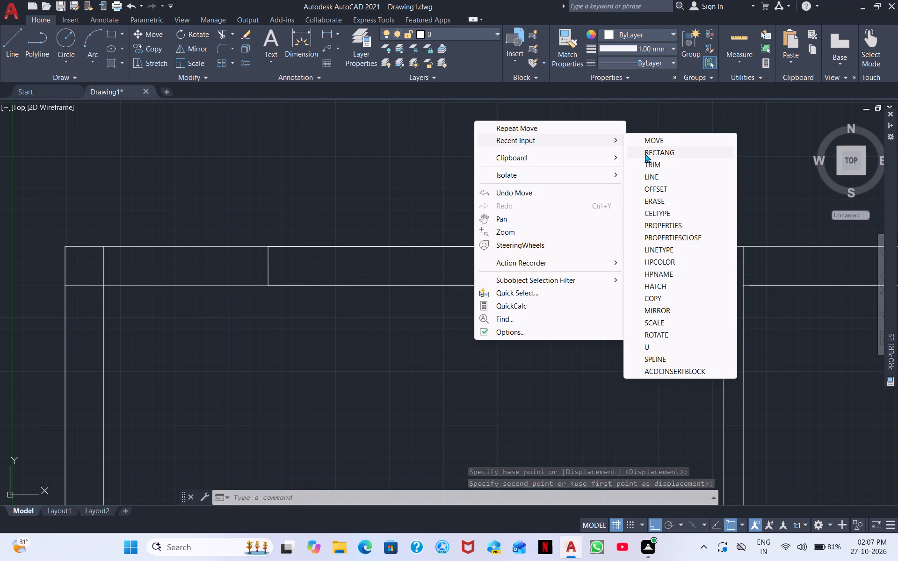
pyautogui.scroll(2, 305, 321)
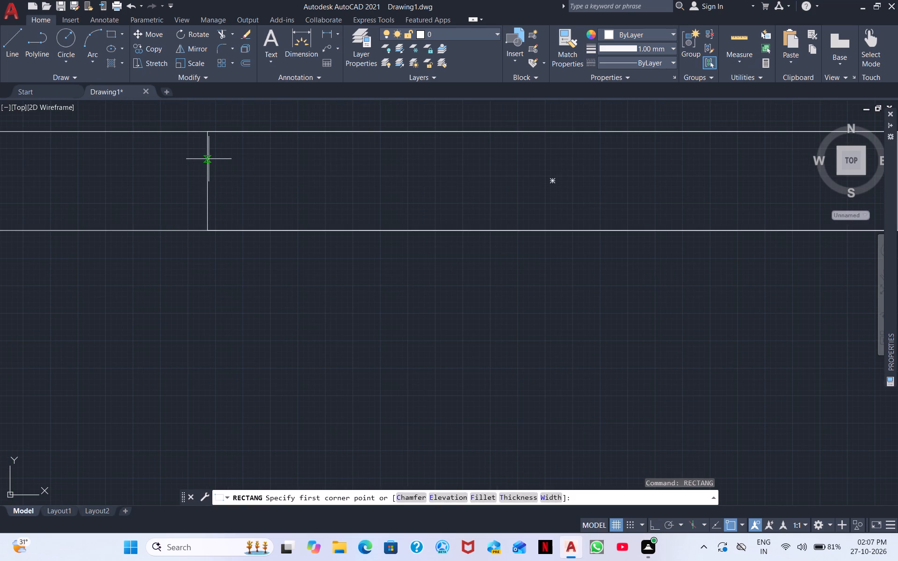
pyautogui.click(209, 159)
pyautogui.moveTo(523, 199); pyautogui.dragTo(346, 191, button='middle')
pyautogui.scroll(-1, 221, 174)
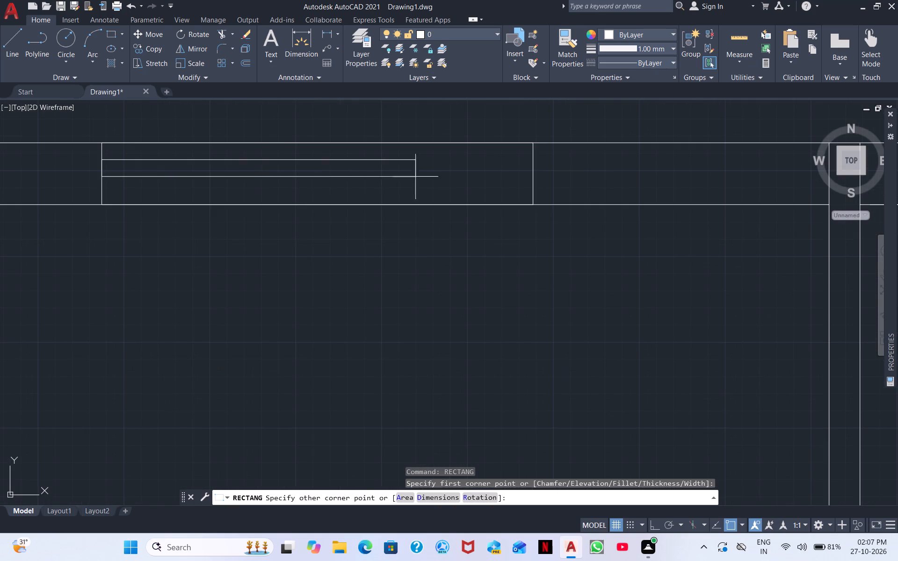
pyautogui.click(533, 190)
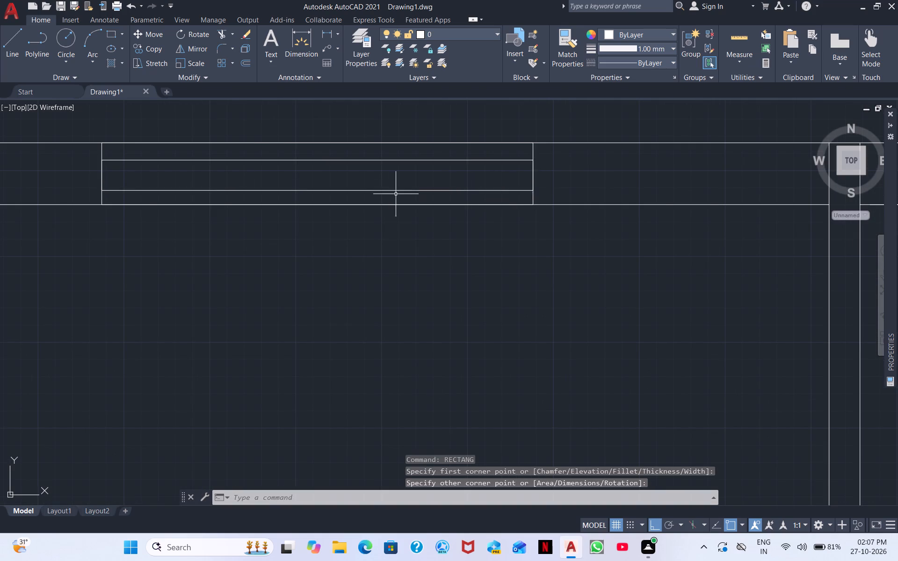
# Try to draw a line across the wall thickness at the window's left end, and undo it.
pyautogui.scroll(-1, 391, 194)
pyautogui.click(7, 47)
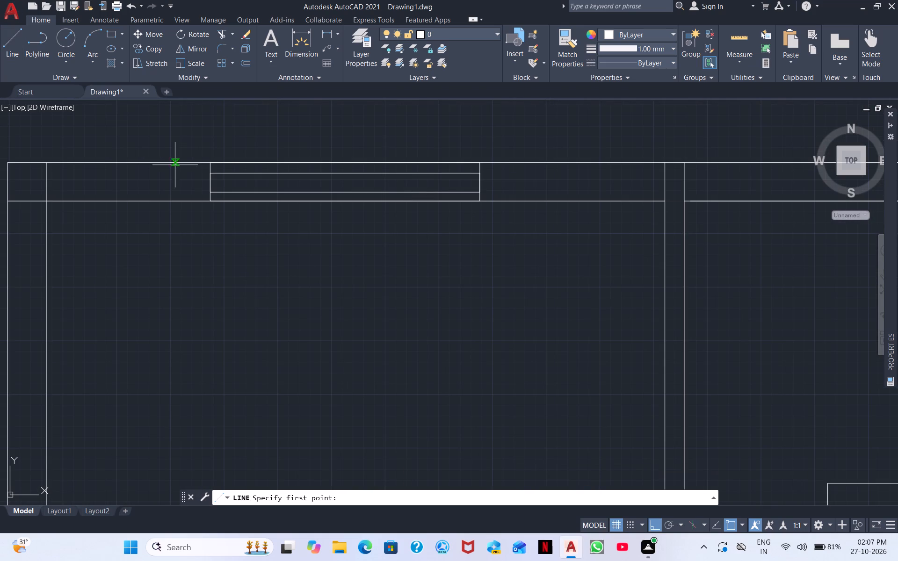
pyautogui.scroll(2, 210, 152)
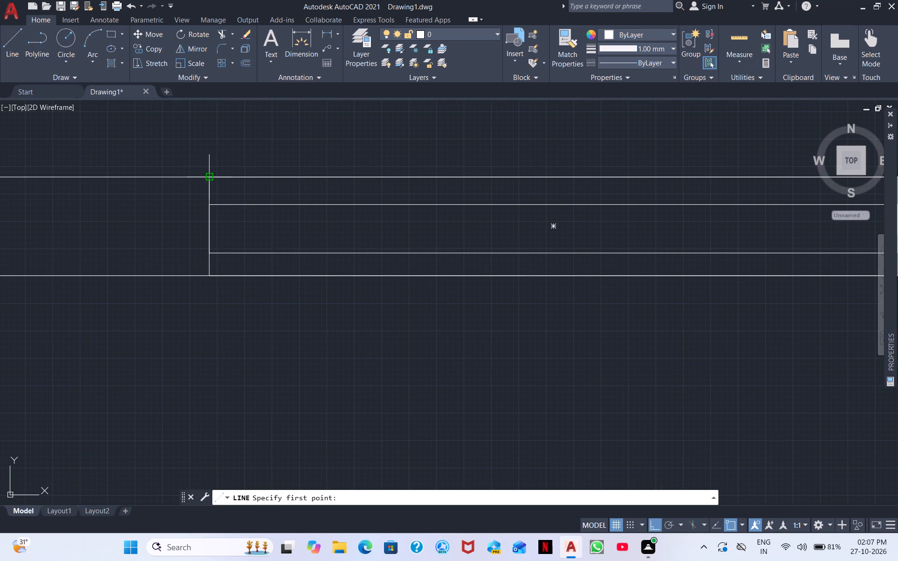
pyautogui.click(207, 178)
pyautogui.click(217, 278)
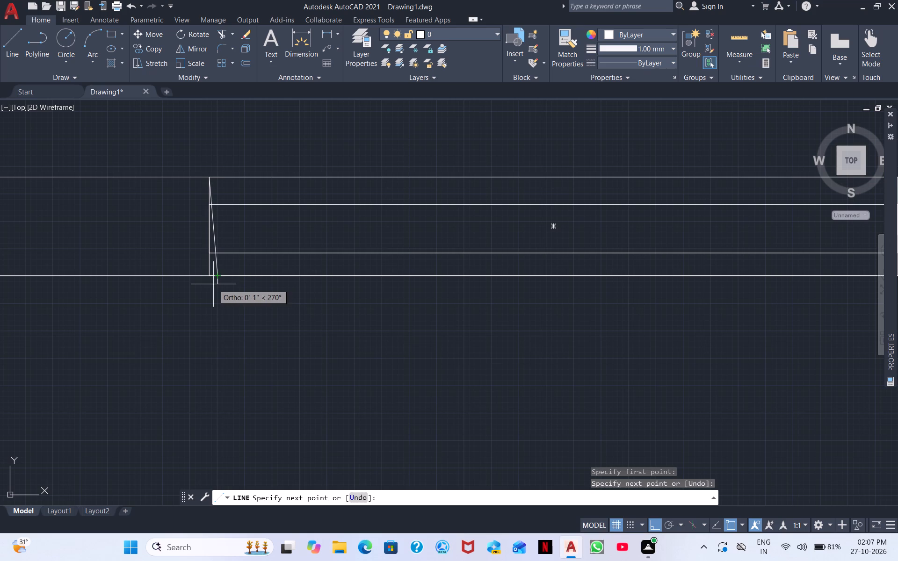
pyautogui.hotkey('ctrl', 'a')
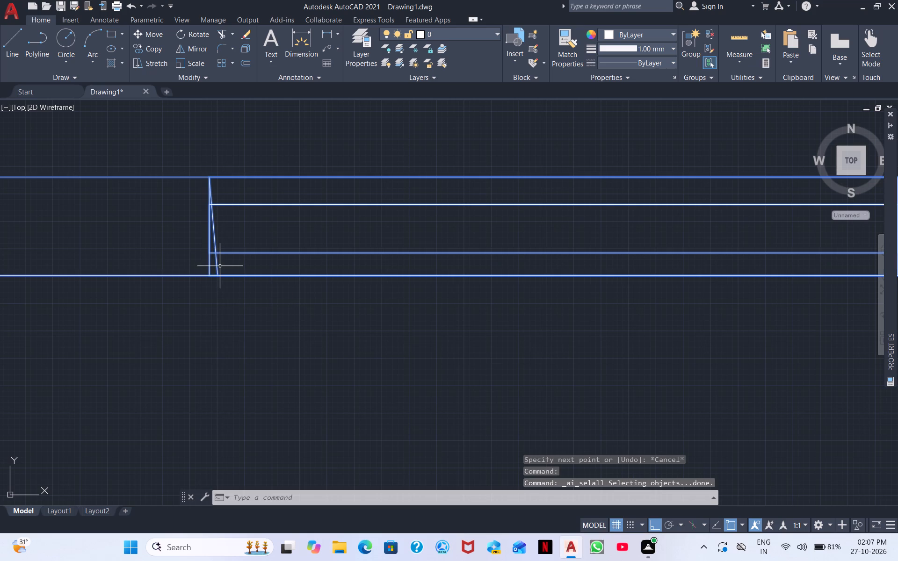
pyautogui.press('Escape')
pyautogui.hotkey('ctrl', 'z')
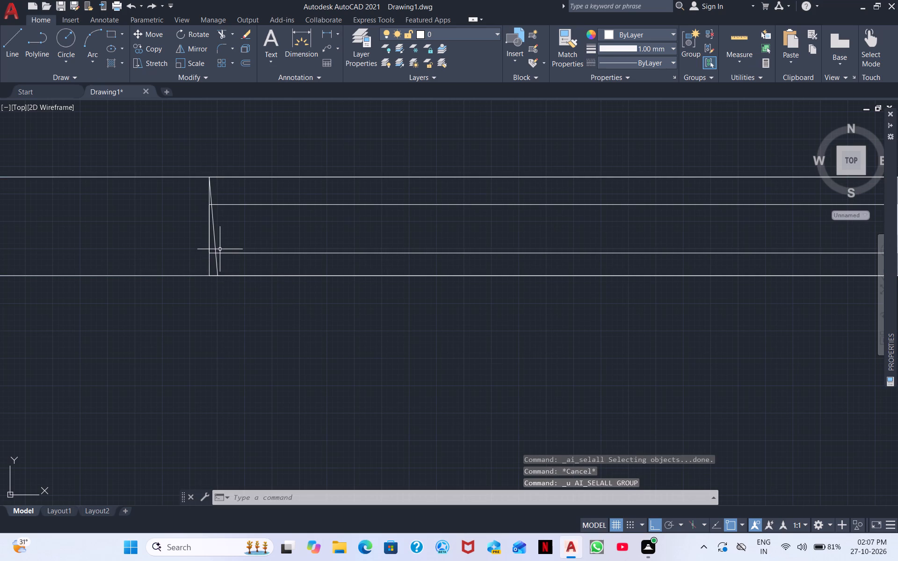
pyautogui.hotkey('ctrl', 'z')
# Draw a line across the wall thickness at the left end of the top-wall window.
pyautogui.rightClick(261, 284)
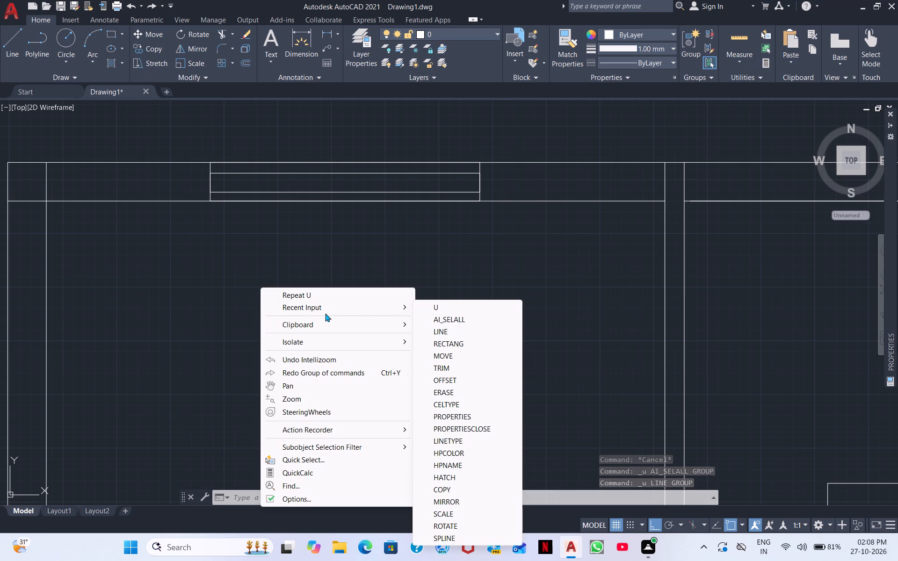
pyautogui.click(383, 302)
pyautogui.click(444, 330)
pyautogui.scroll(1, 260, 288)
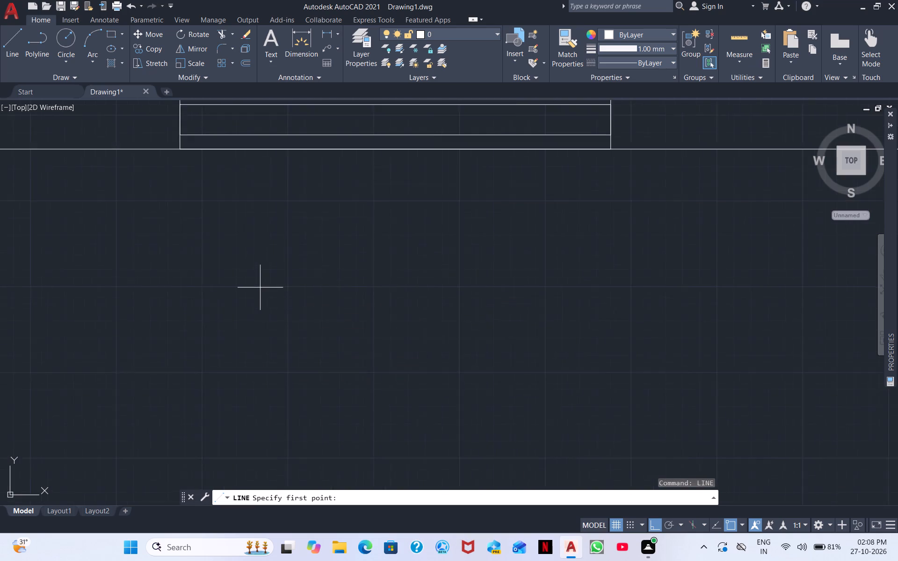
pyautogui.scroll(1, 260, 288)
pyautogui.moveTo(257, 325); pyautogui.dragTo(258, 505, button='middle')
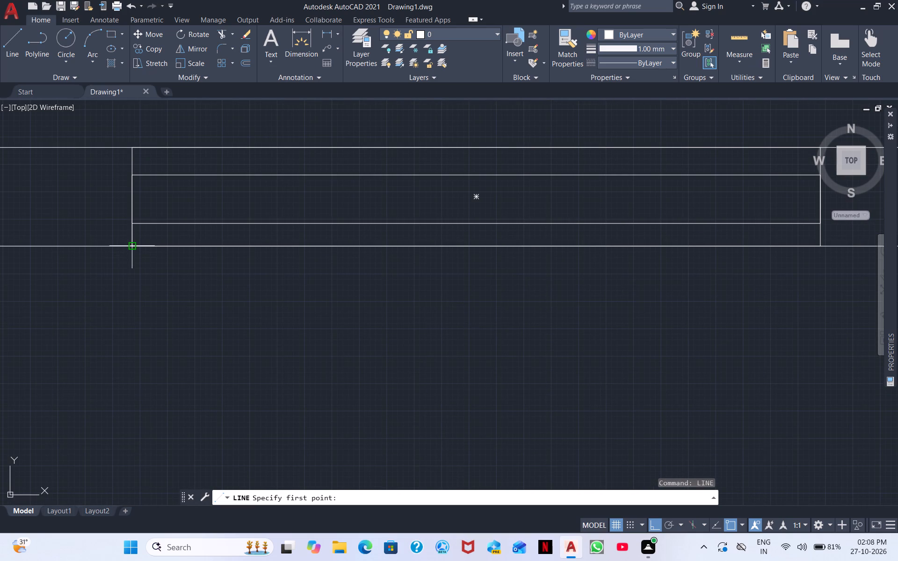
pyautogui.click(131, 247)
pyautogui.click(131, 144)
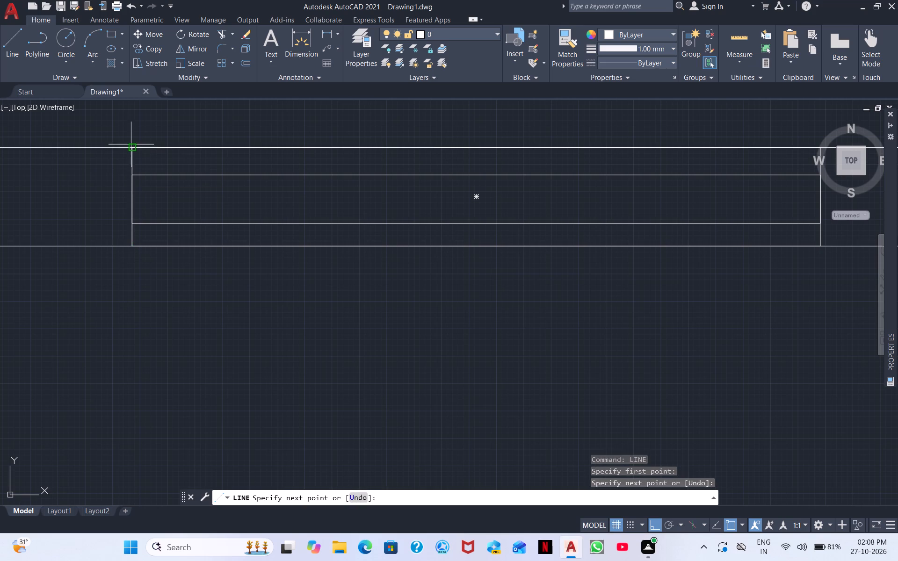
pyautogui.press('Escape')
# Draw a line across the wall thickness at the right end of the same window.
pyautogui.moveTo(255, 296); pyautogui.dragTo(256, 308, button='right')
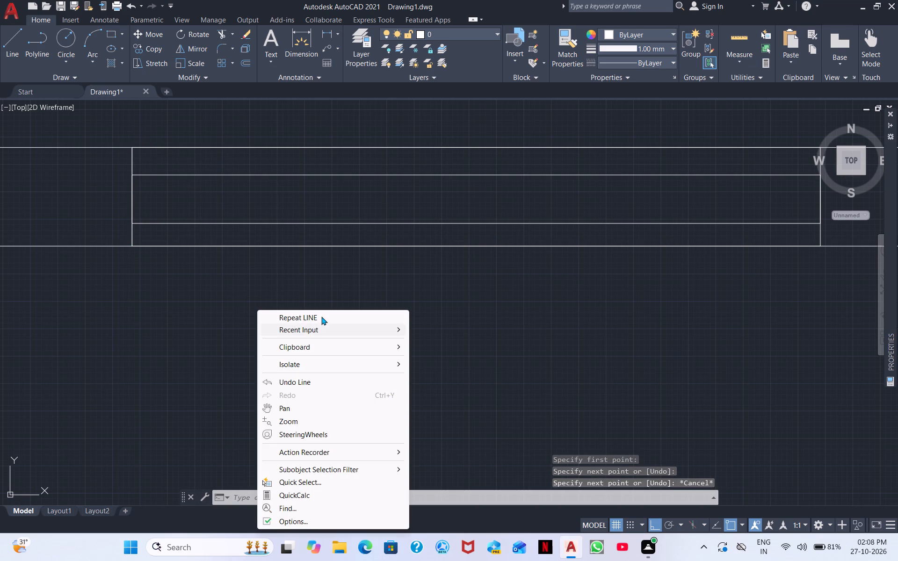
pyautogui.click(321, 316)
pyautogui.moveTo(494, 323); pyautogui.dragTo(51, 356, button='middle')
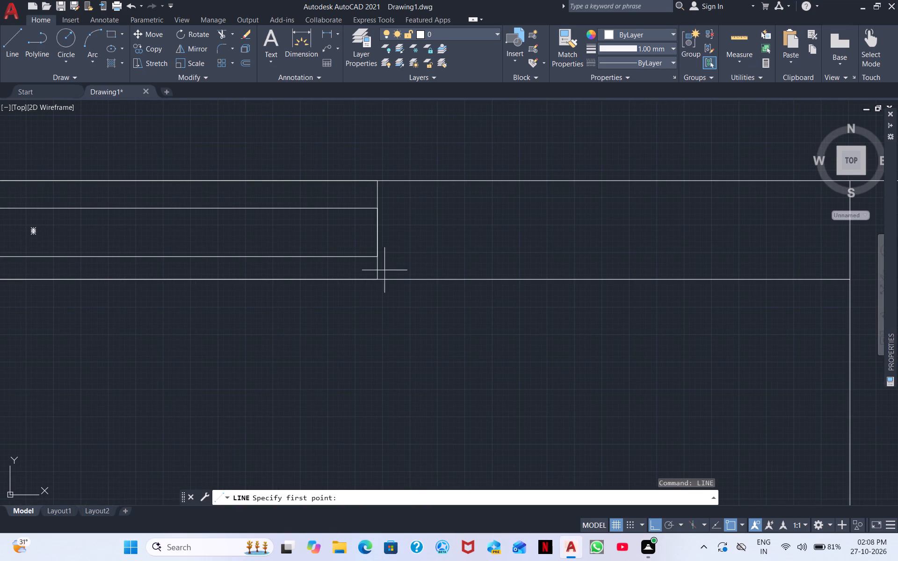
pyautogui.click(378, 276)
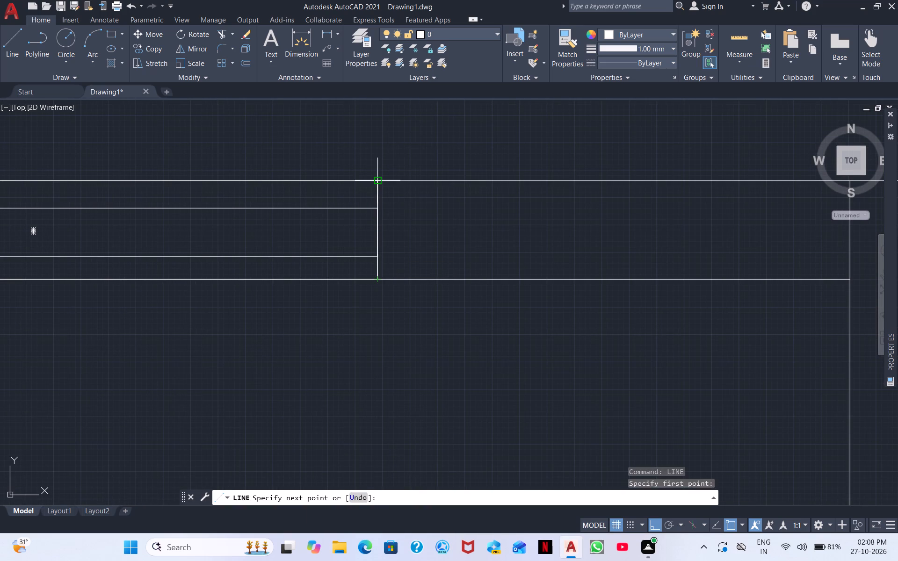
pyautogui.click(377, 182)
pyautogui.press('Escape')
# Move both window rectangles straight down out of the top wall into the room below.
pyautogui.scroll(-2, 383, 185)
pyautogui.moveTo(428, 246); pyautogui.dragTo(549, 276, button='middle')
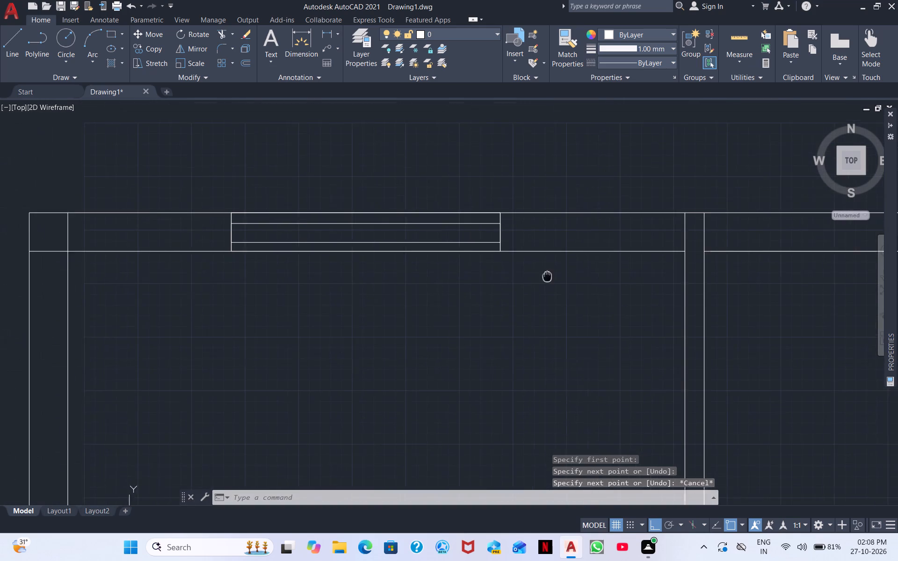
pyautogui.moveTo(549, 276); pyautogui.dragTo(552, 276, button='middle')
pyautogui.click(382, 253)
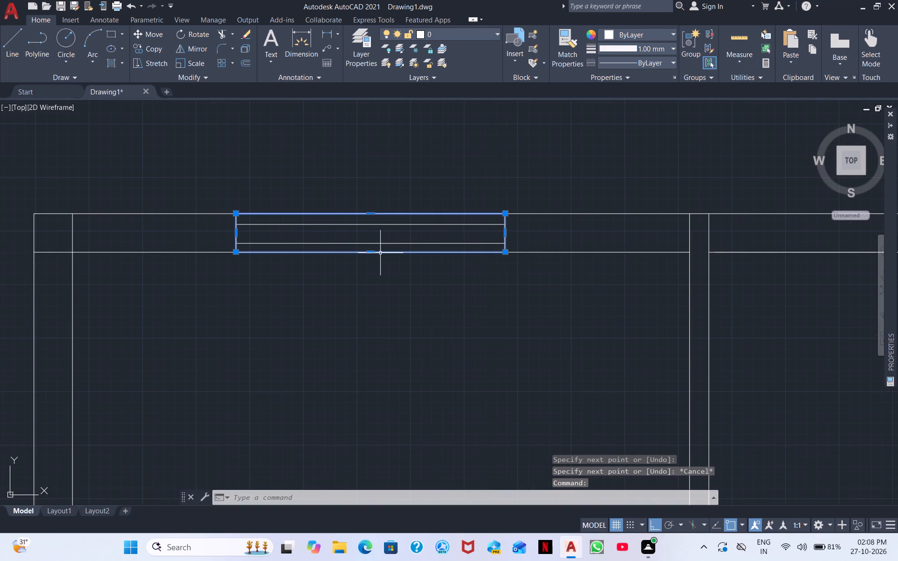
pyautogui.click(388, 243)
pyautogui.rightClick(388, 243)
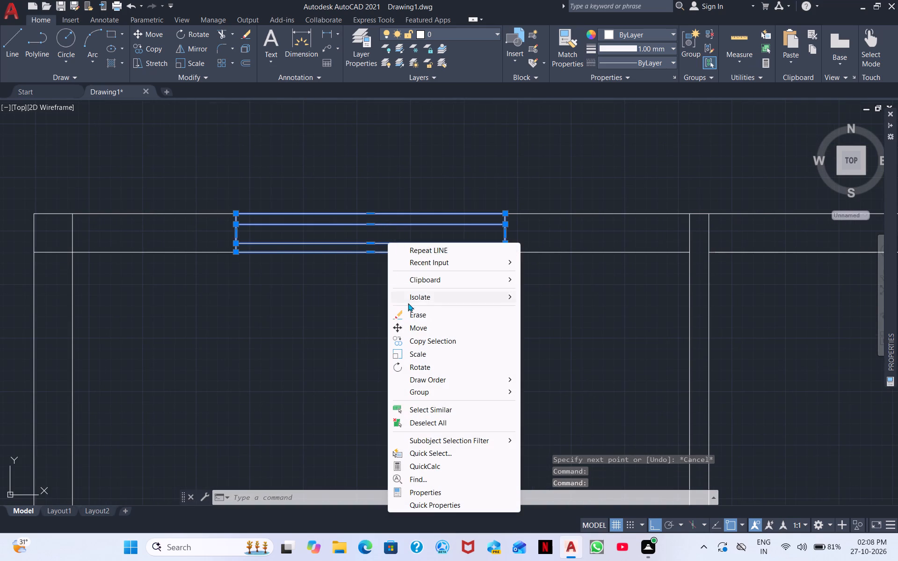
pyautogui.click(421, 326)
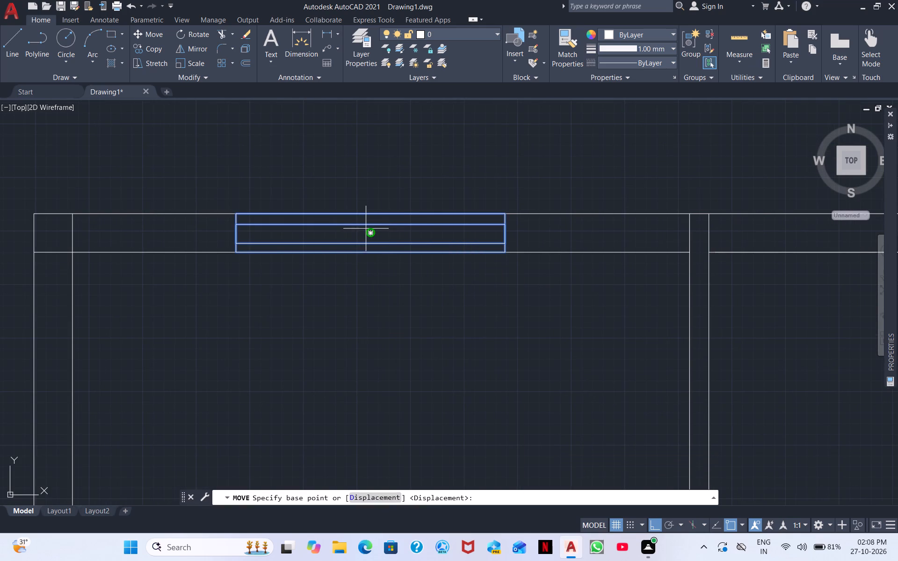
pyautogui.click(366, 229)
pyautogui.click(367, 296)
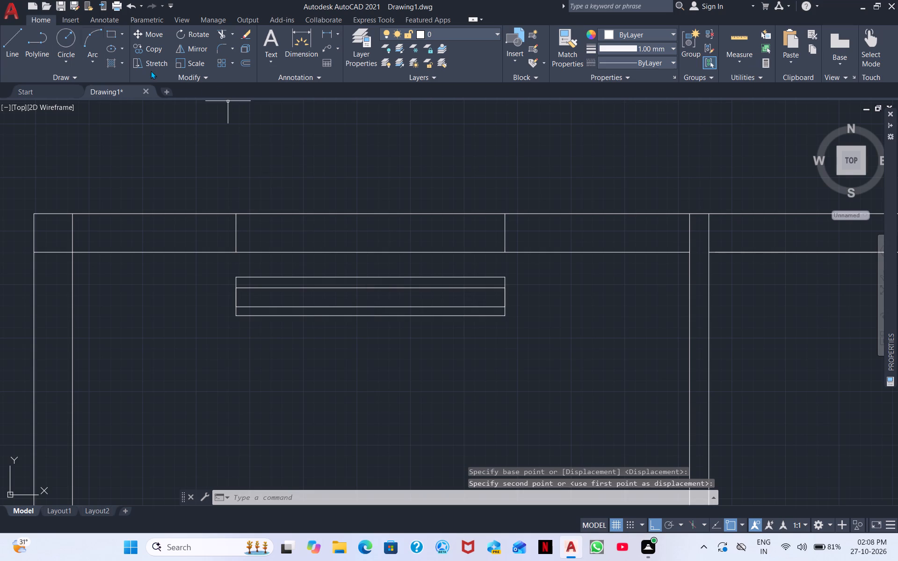
# Trim the inner and outer top-wall lines between the two end lines to open the window gap.
pyautogui.click(221, 35)
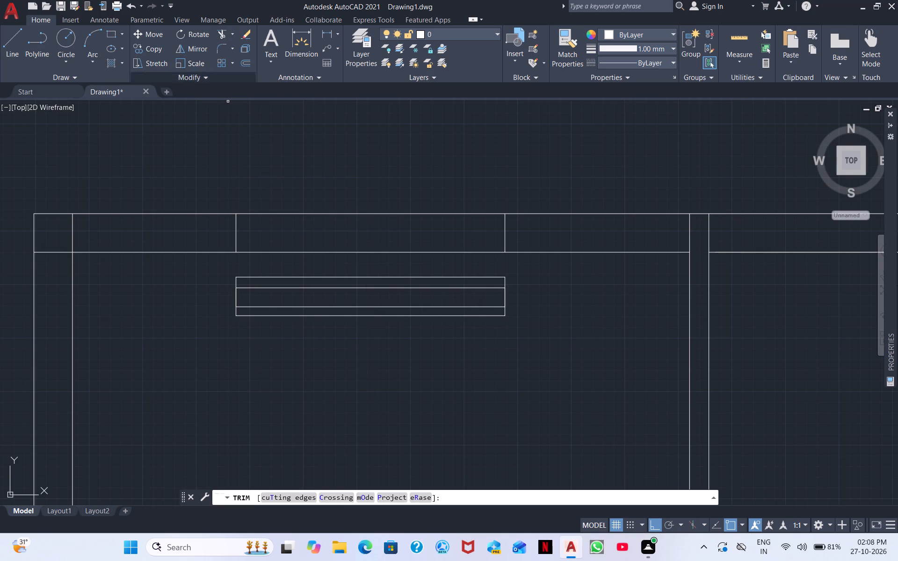
pyautogui.click(311, 253)
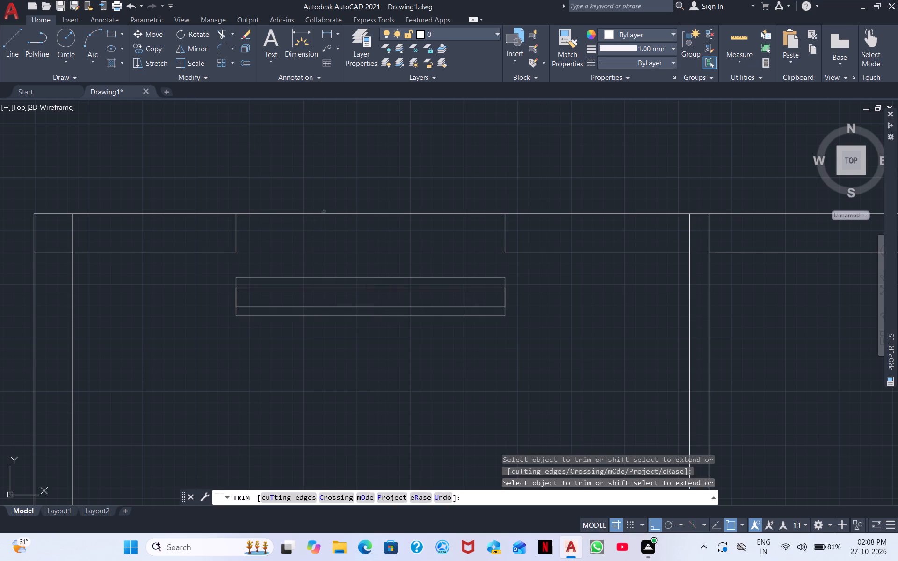
pyautogui.moveTo(324, 212); pyautogui.dragTo(323, 237)
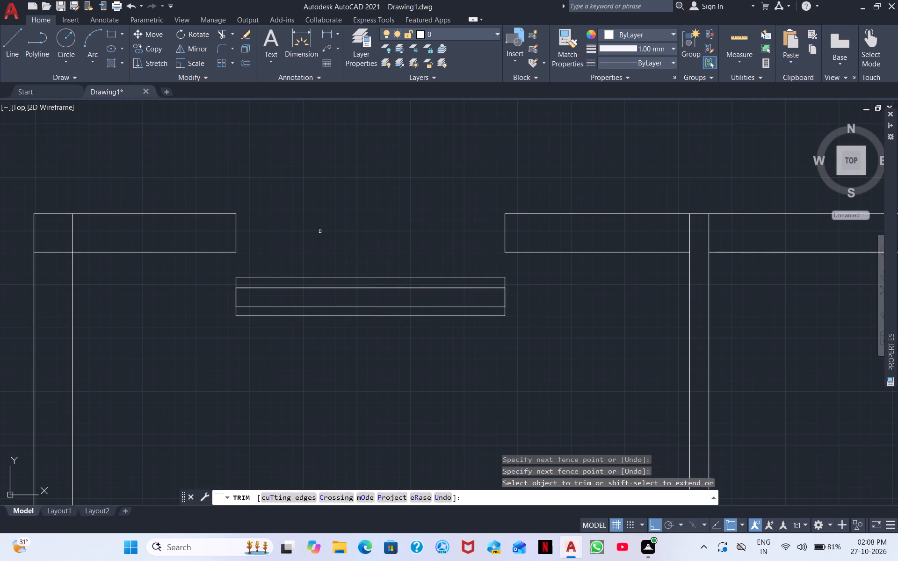
pyautogui.press('Escape')
# Move both window rectangles back up into the wall opening, matching their lower-left corner to the opening's lower-left corner.
pyautogui.moveTo(368, 337); pyautogui.dragTo(364, 329)
pyautogui.click(294, 255)
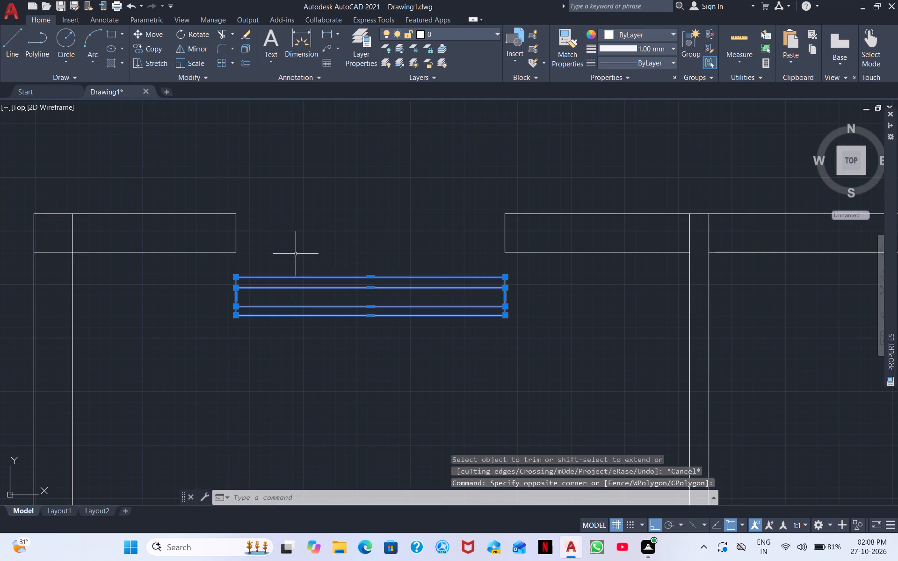
pyautogui.rightClick(307, 240)
pyautogui.click(347, 325)
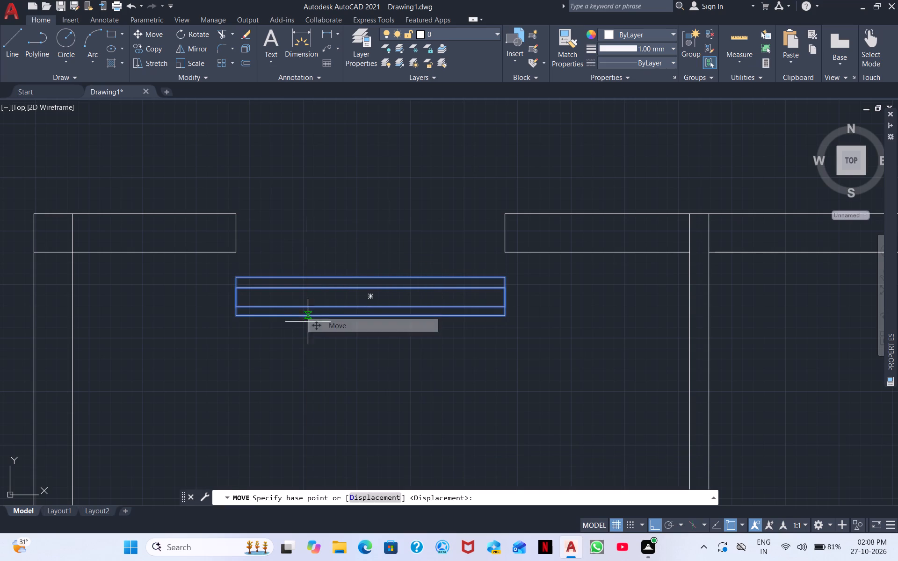
pyautogui.scroll(3, 241, 320)
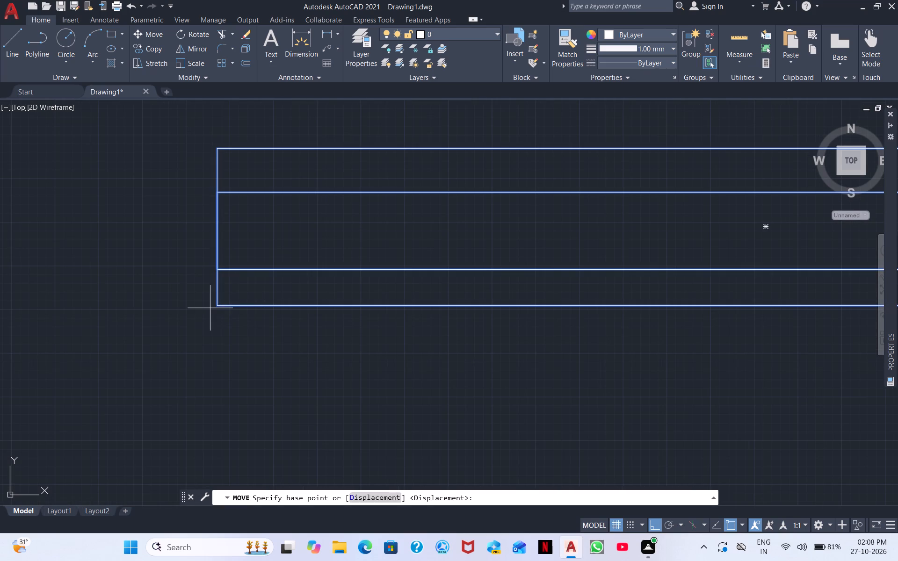
pyautogui.click(214, 306)
pyautogui.scroll(-2, 271, 187)
pyautogui.moveTo(271, 209); pyautogui.dragTo(266, 312, button='middle')
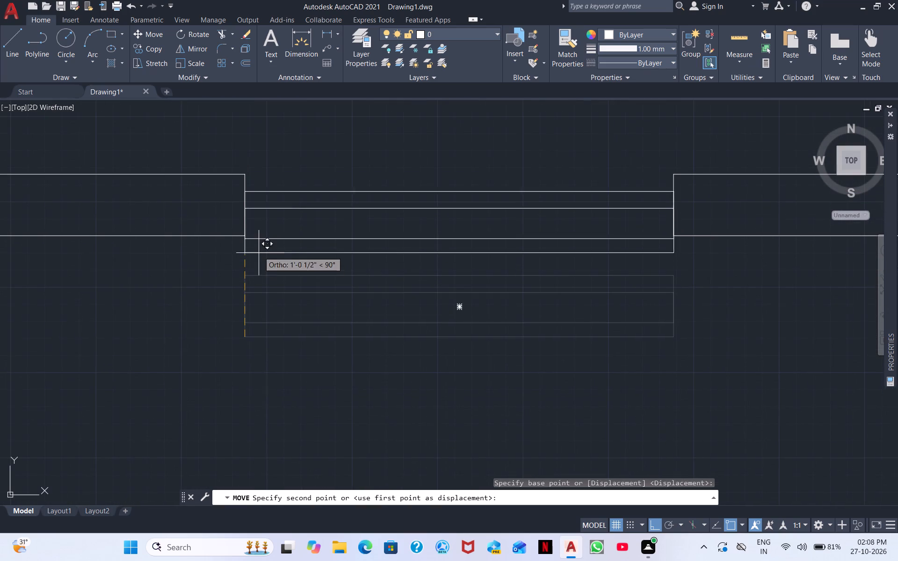
pyautogui.click(247, 235)
# Draw a wall-thick rectangle in the top wall from the small middle room's left partition to slightly past that partition's inner face.
pyautogui.scroll(-2, 246, 235)
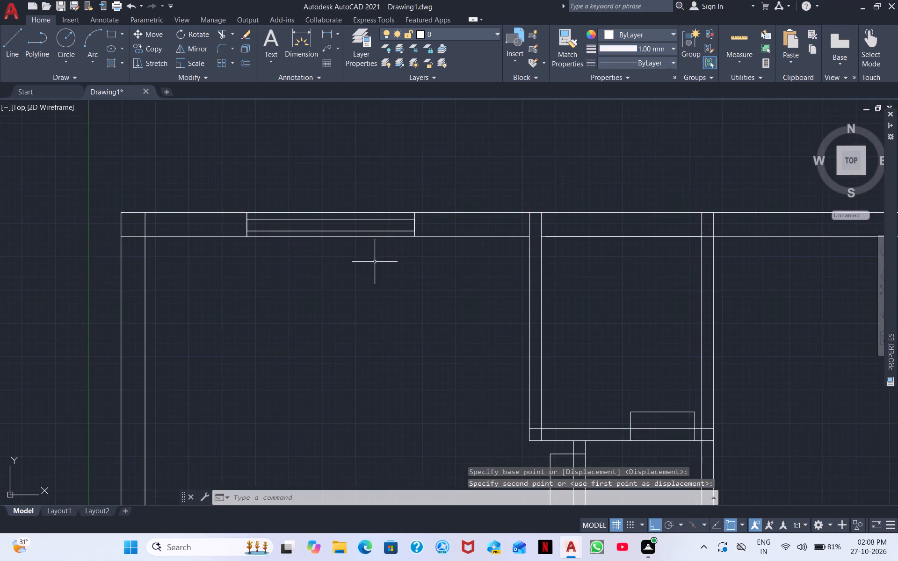
pyautogui.moveTo(376, 269); pyautogui.dragTo(140, 259, button='middle')
pyautogui.scroll(-1, 180, 254)
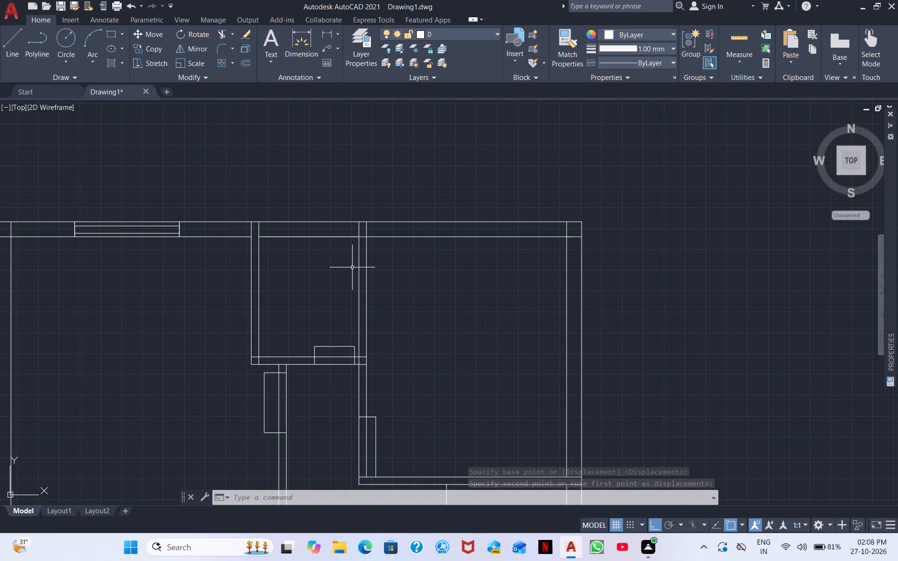
pyautogui.rightClick(123, 316)
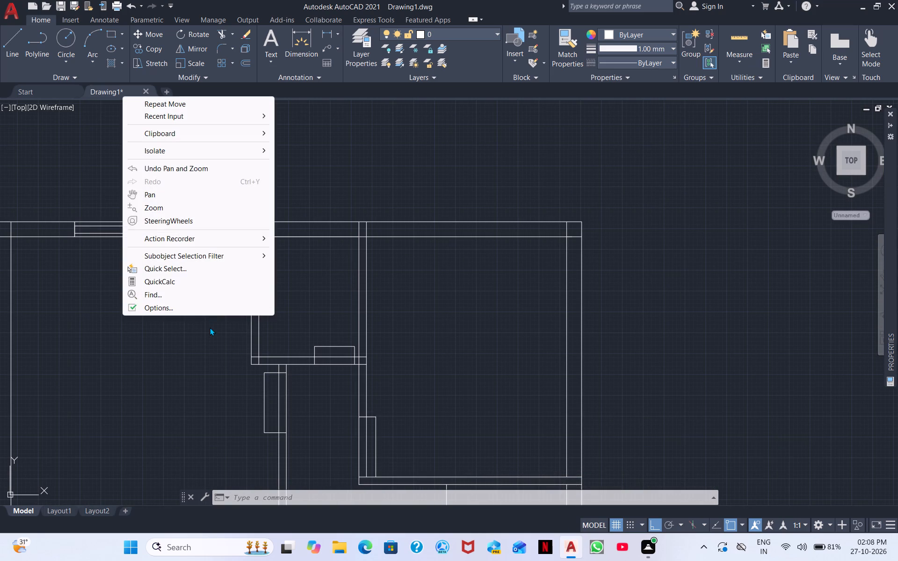
pyautogui.click(177, 113)
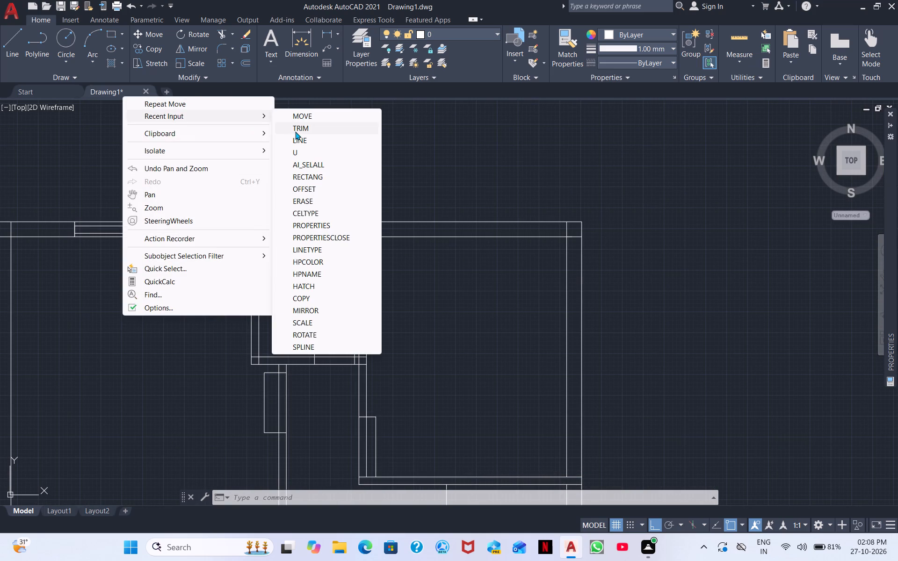
pyautogui.click(315, 174)
pyautogui.scroll(2, 239, 275)
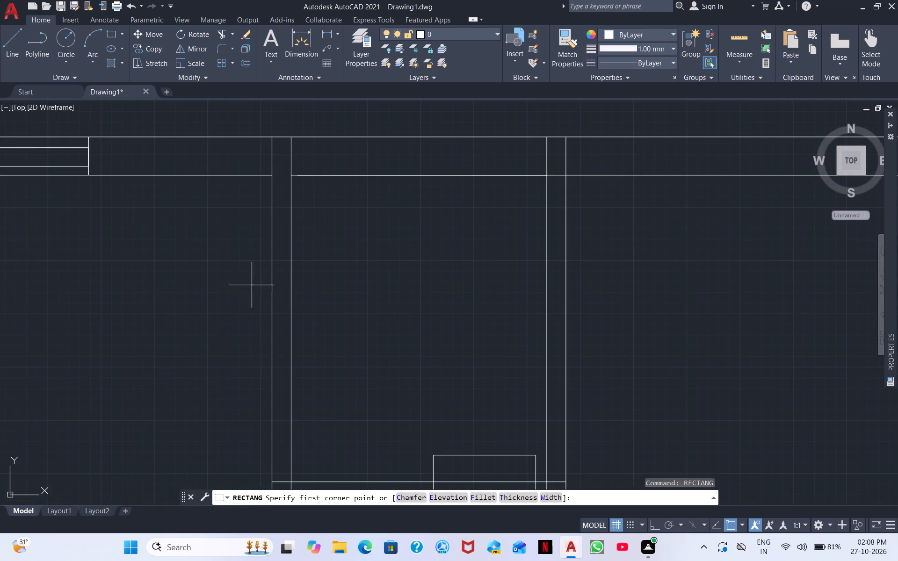
pyautogui.moveTo(254, 299); pyautogui.dragTo(262, 522, button='middle')
pyautogui.click(280, 360)
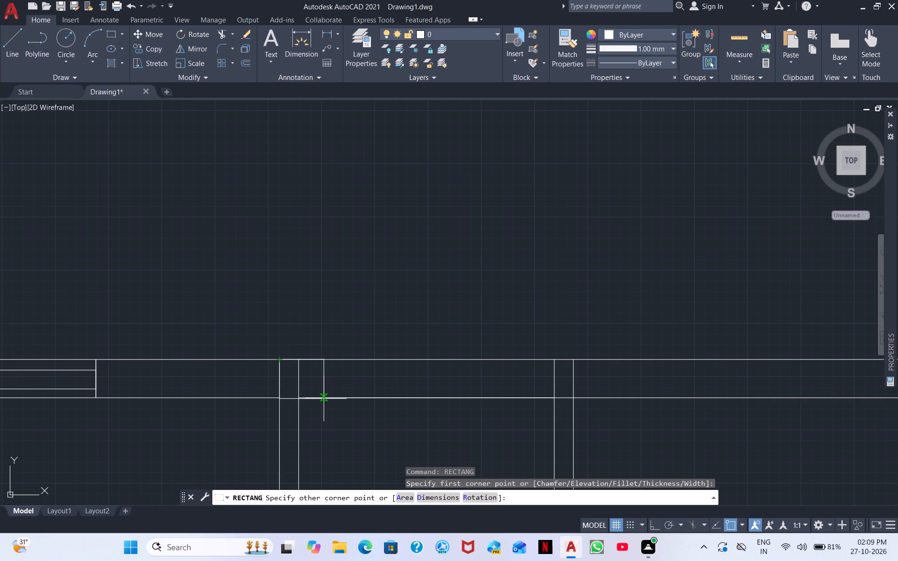
pyautogui.scroll(3, 322, 399)
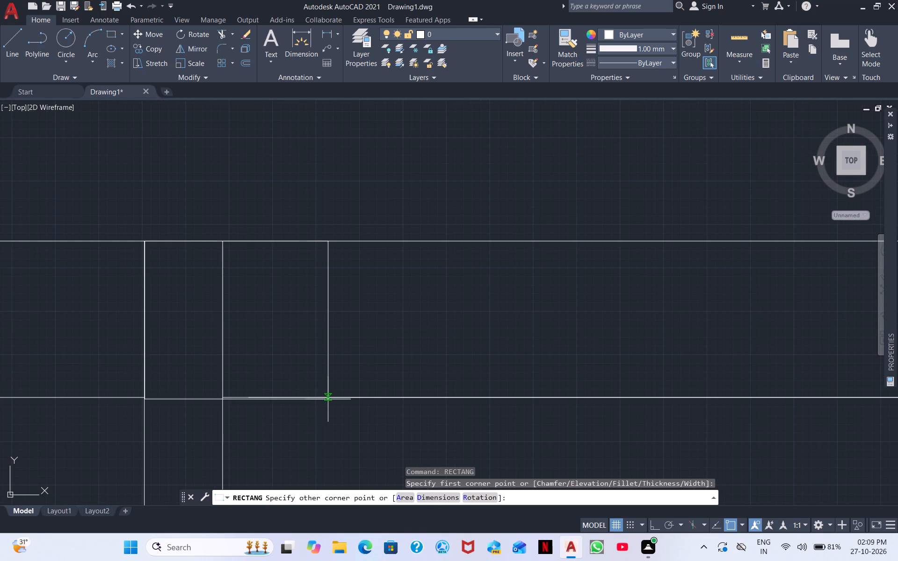
pyautogui.click(330, 398)
# Draw a short wall-thick rectangle in the top wall, extending left from the inner face of the small middle room's right partition.
pyautogui.scroll(-2, 341, 395)
pyautogui.rightClick(479, 440)
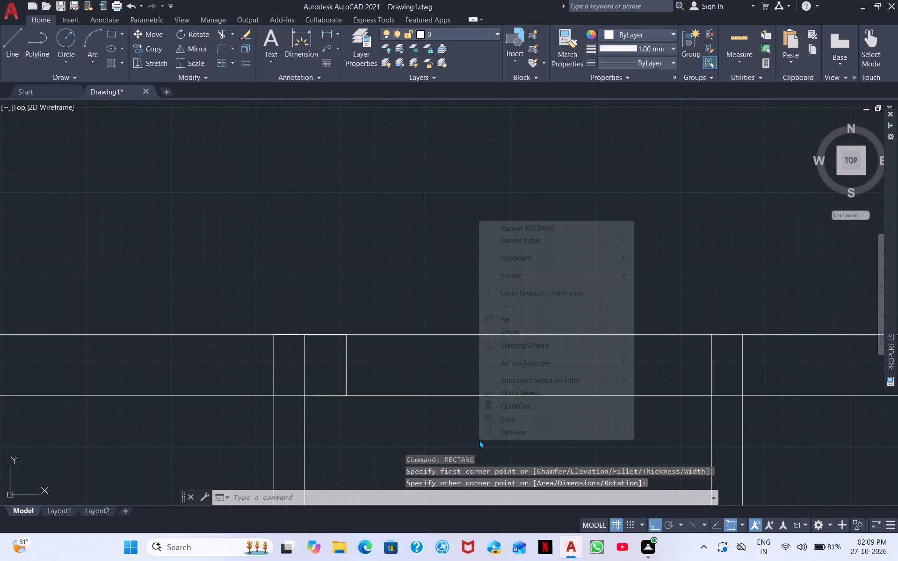
pyautogui.click(529, 224)
pyautogui.scroll(1, 495, 381)
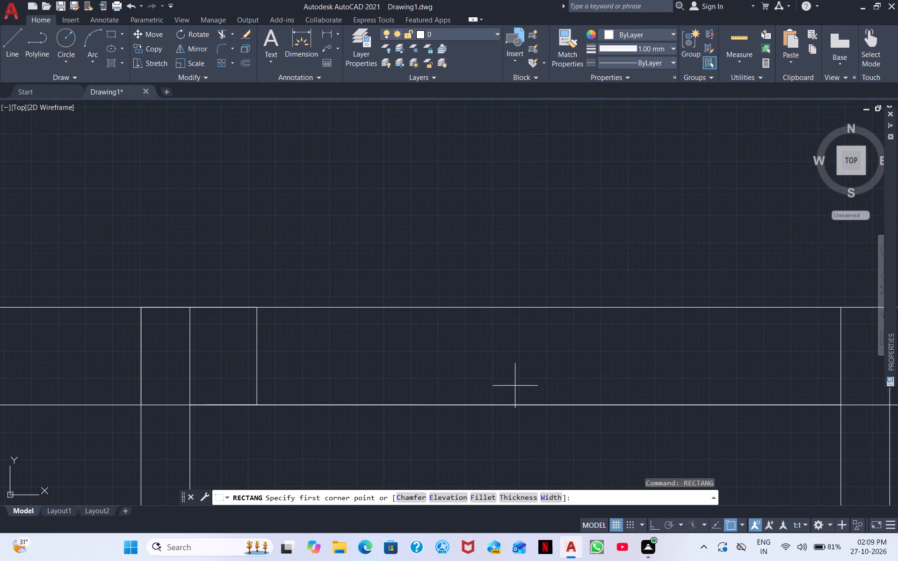
pyautogui.moveTo(616, 375); pyautogui.dragTo(263, 334, button='middle')
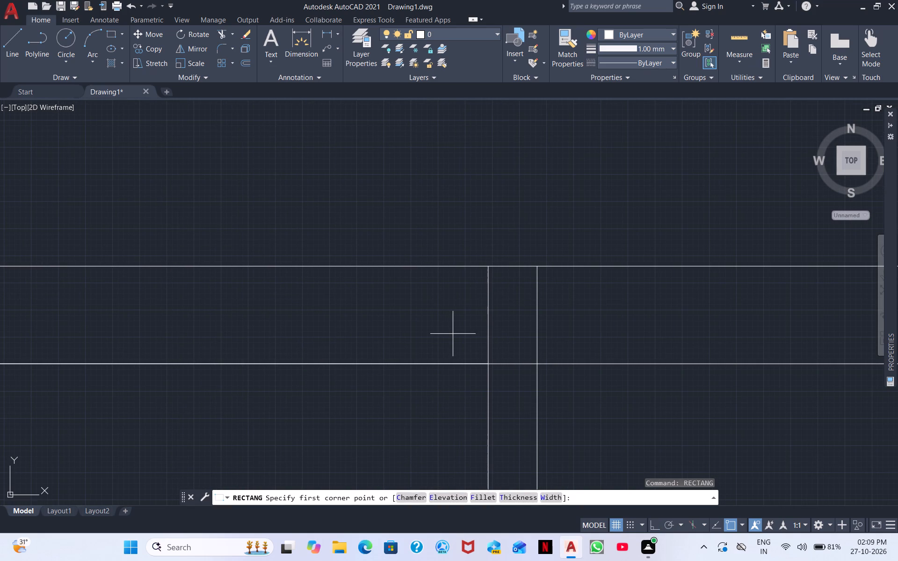
pyautogui.scroll(-2, 453, 334)
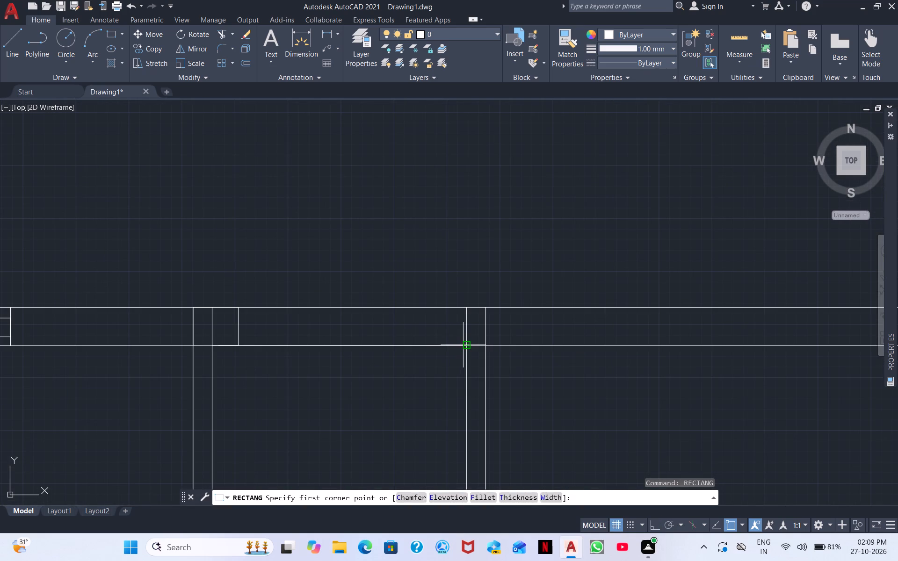
pyautogui.click(463, 345)
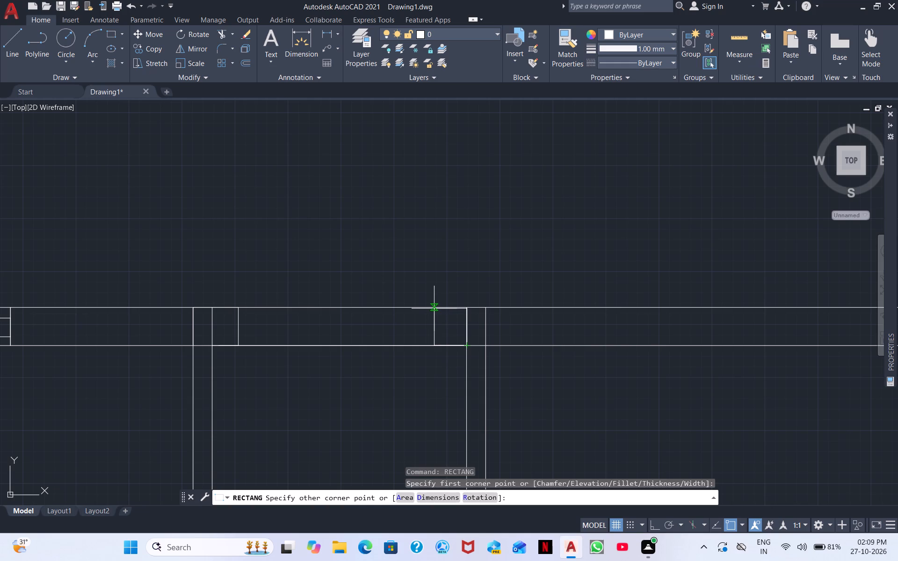
pyautogui.click(426, 308)
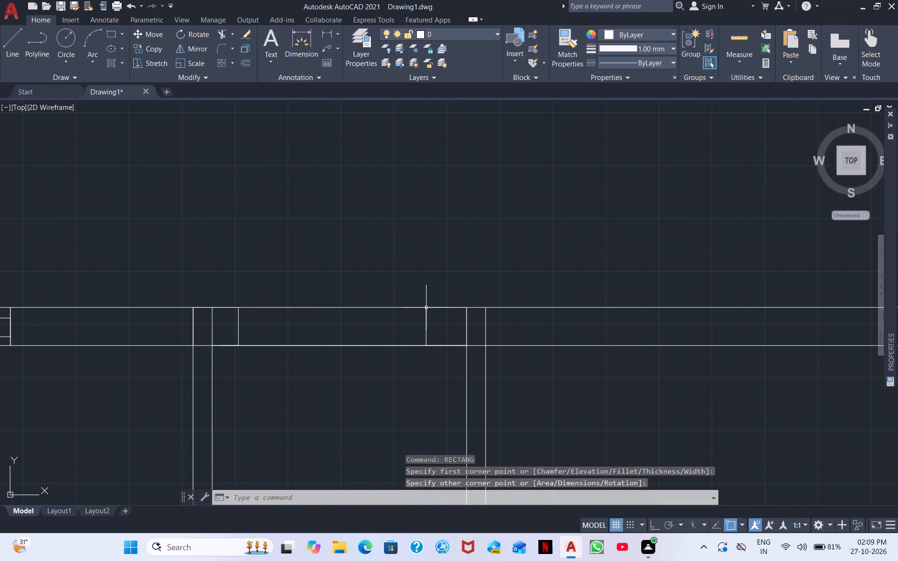
# Draw a wall-thick rectangle at the left end of the stair area's bottom wall, from the partition's outer lower corner to slightly past its inner face.
pyautogui.rightClick(633, 346)
pyautogui.click(718, 136)
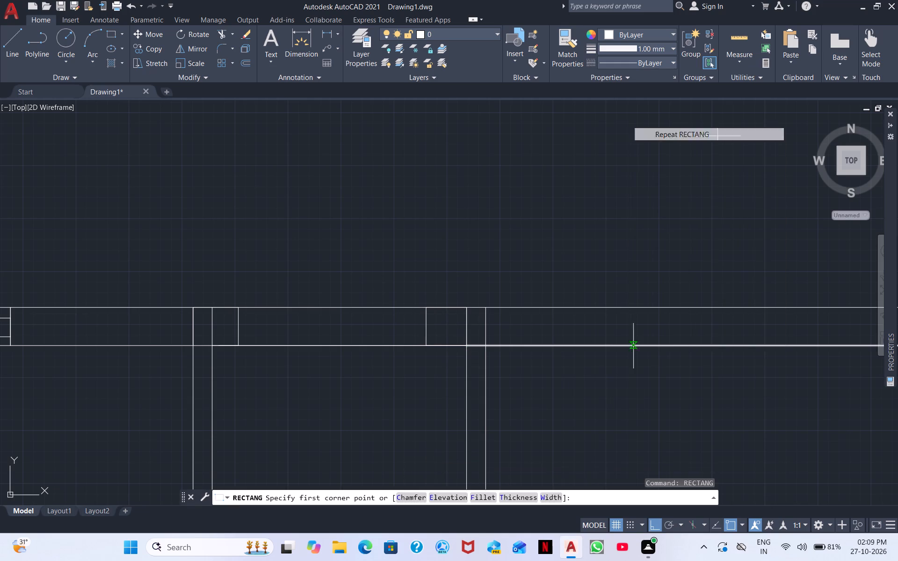
pyautogui.moveTo(620, 355); pyautogui.dragTo(475, 374, button='middle')
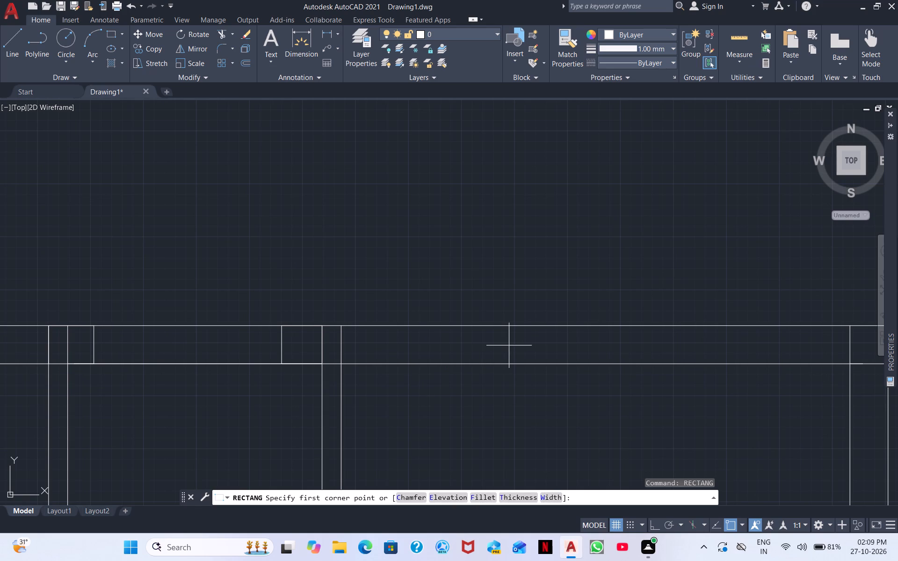
pyautogui.moveTo(525, 315); pyautogui.dragTo(483, 329, button='middle')
pyautogui.scroll(-2, 483, 329)
pyautogui.moveTo(526, 319); pyautogui.dragTo(401, 268, button='middle')
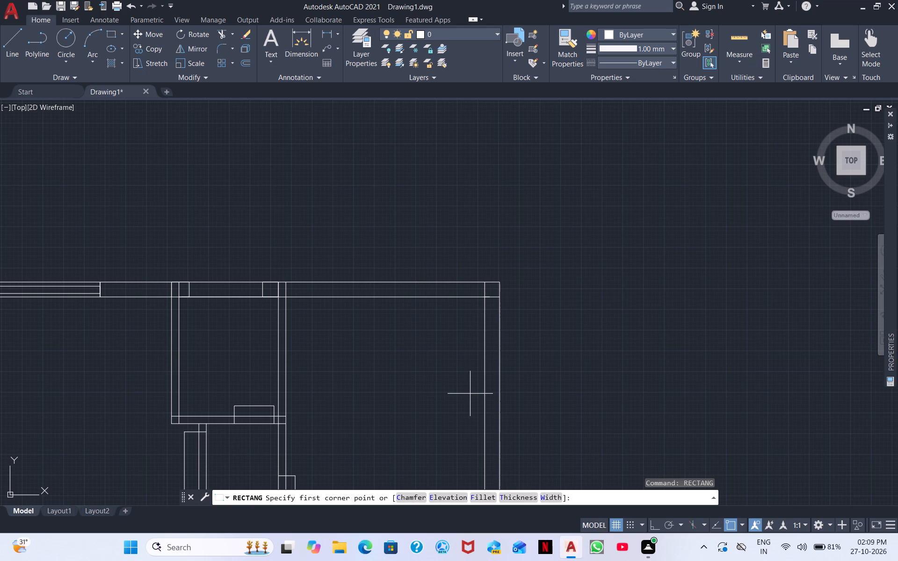
pyautogui.moveTo(370, 438); pyautogui.dragTo(429, 222, button='middle')
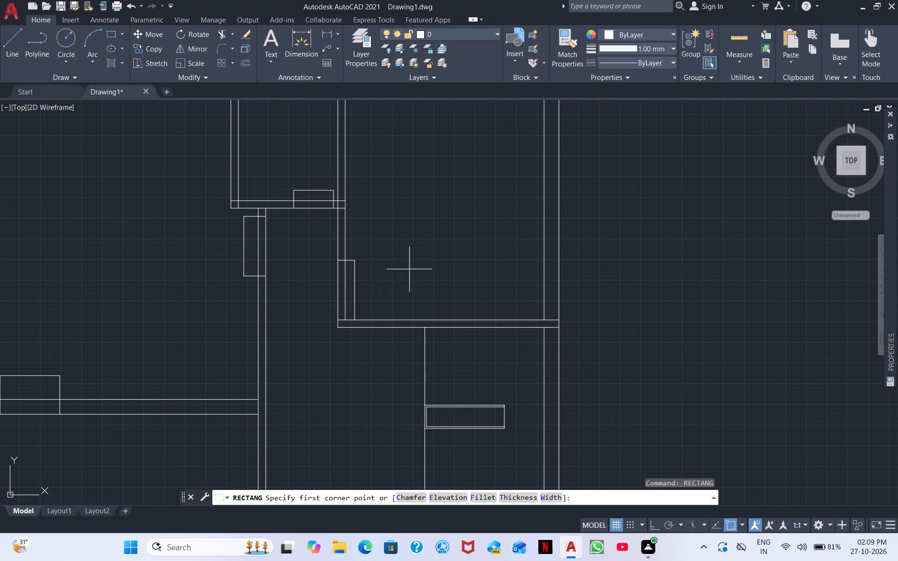
pyautogui.scroll(-1, 417, 262)
pyautogui.moveTo(450, 223); pyautogui.dragTo(464, 200, button='middle')
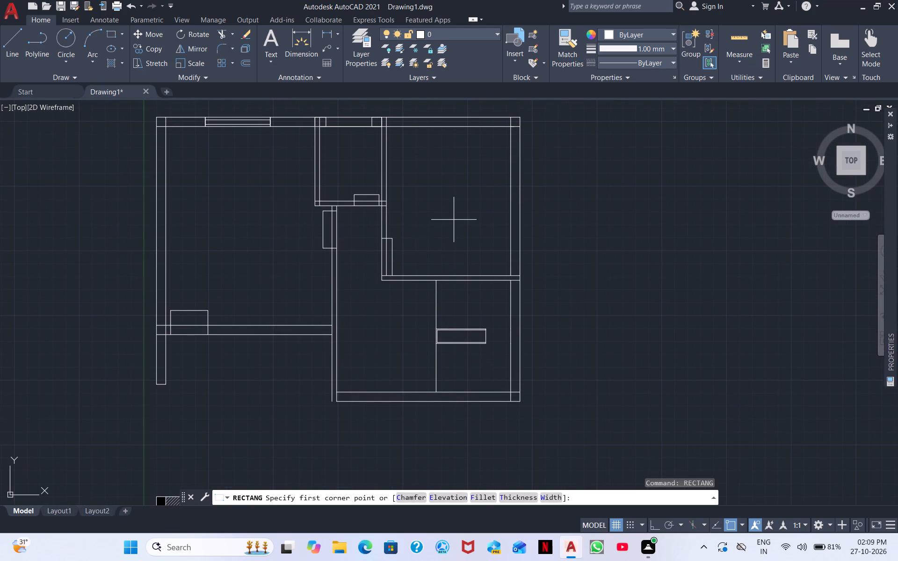
pyautogui.scroll(2, 323, 385)
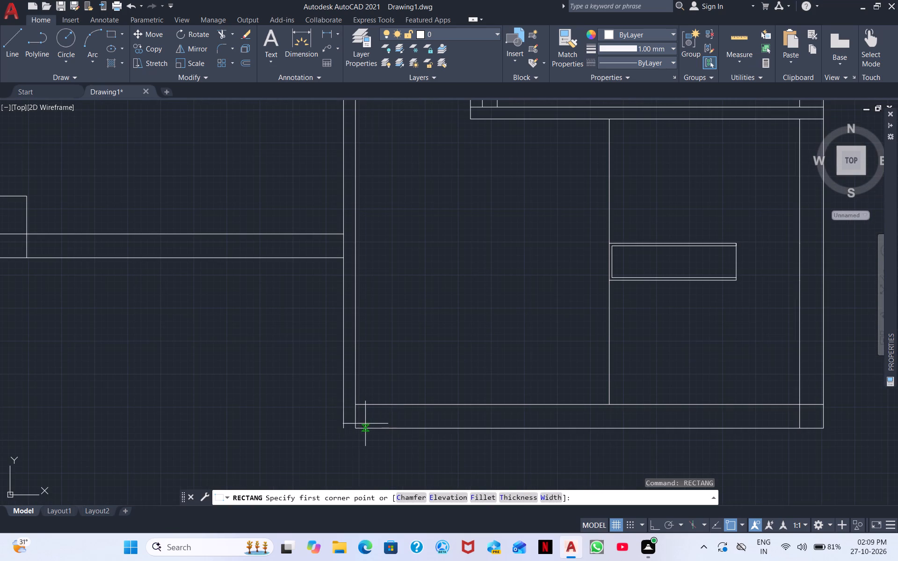
pyautogui.click(345, 428)
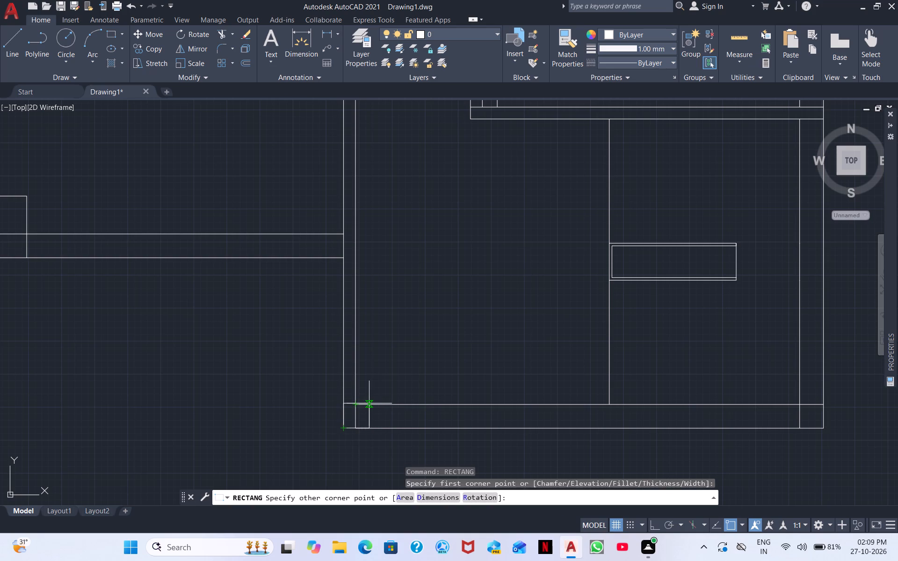
pyautogui.scroll(1, 361, 405)
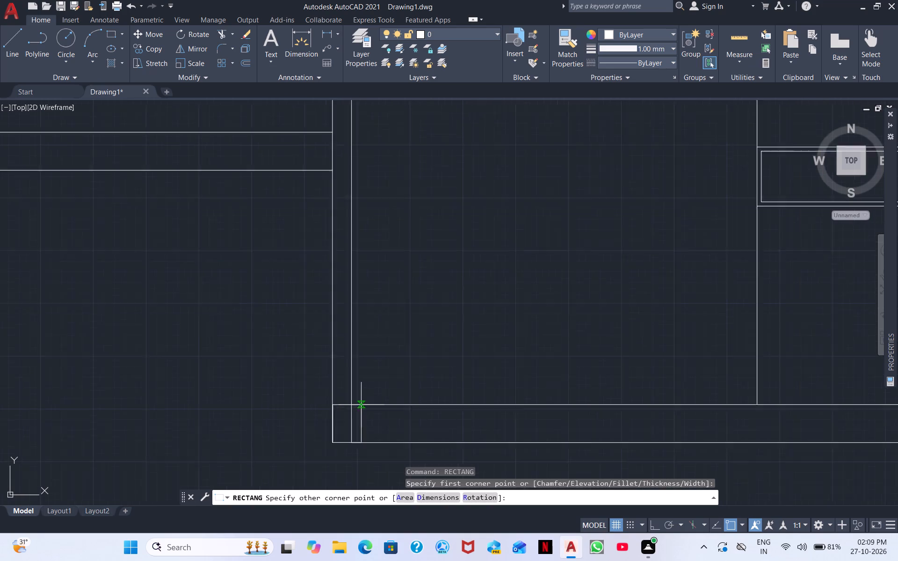
pyautogui.scroll(2, 361, 405)
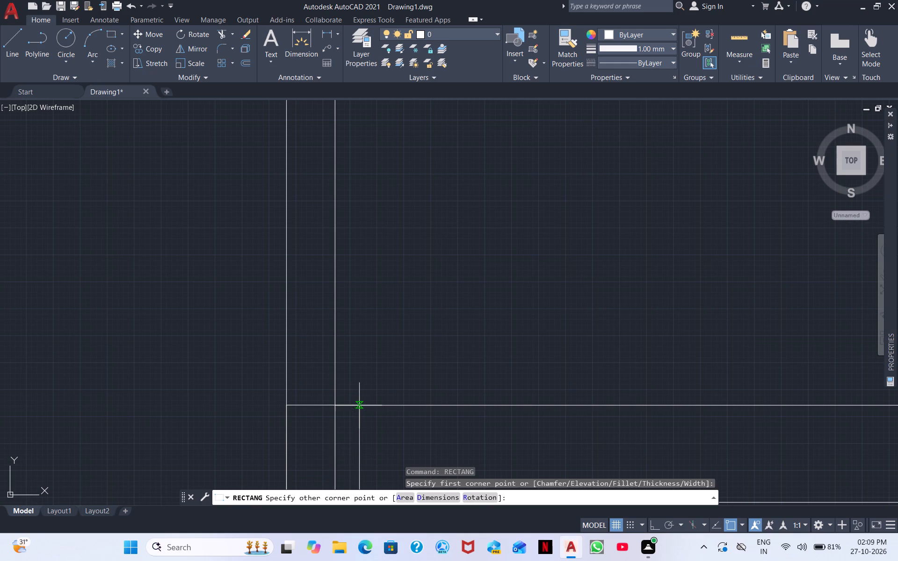
pyautogui.scroll(3, 360, 399)
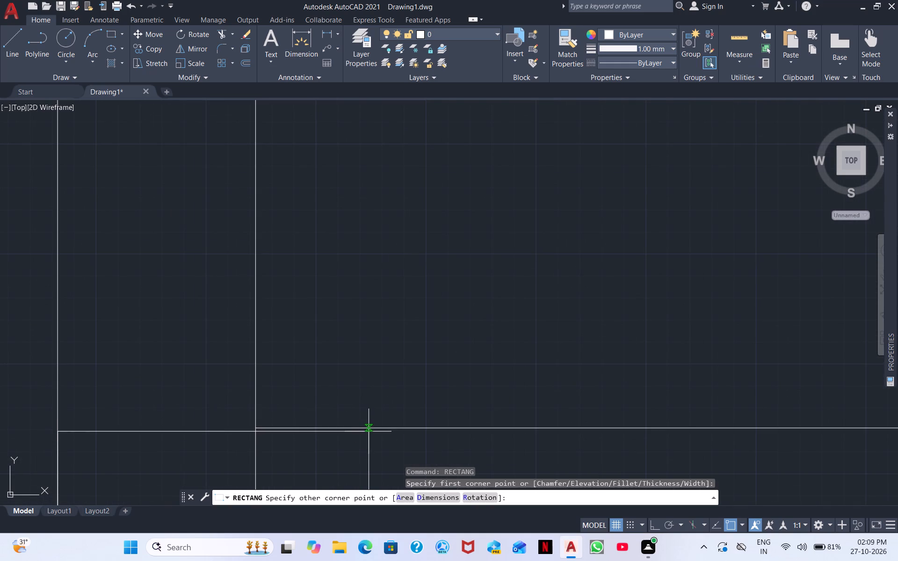
pyautogui.click(372, 428)
# Draw a wall-thick rectangle where the large left room's bottom wall meets the central partition, extending from the partition's far face slightly into that wall.
pyautogui.scroll(-2, 371, 428)
pyautogui.rightClick(420, 338)
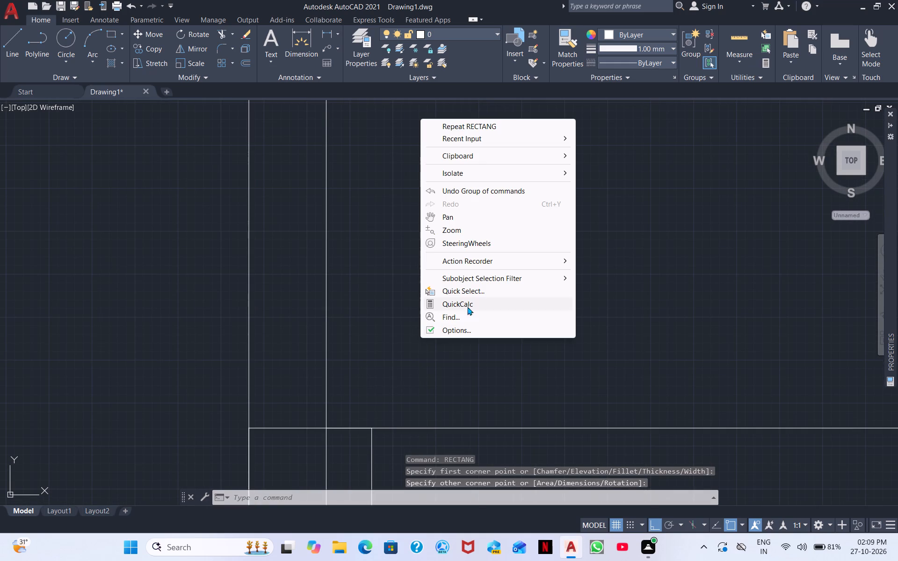
pyautogui.click(505, 128)
pyautogui.scroll(-3, 406, 187)
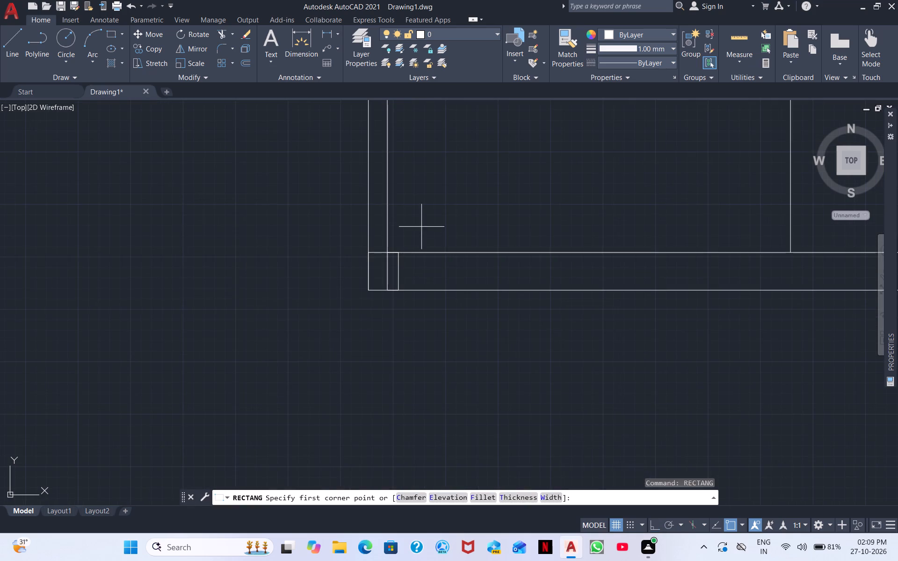
pyautogui.moveTo(421, 240); pyautogui.dragTo(443, 439, button='middle')
pyautogui.scroll(-1, 430, 315)
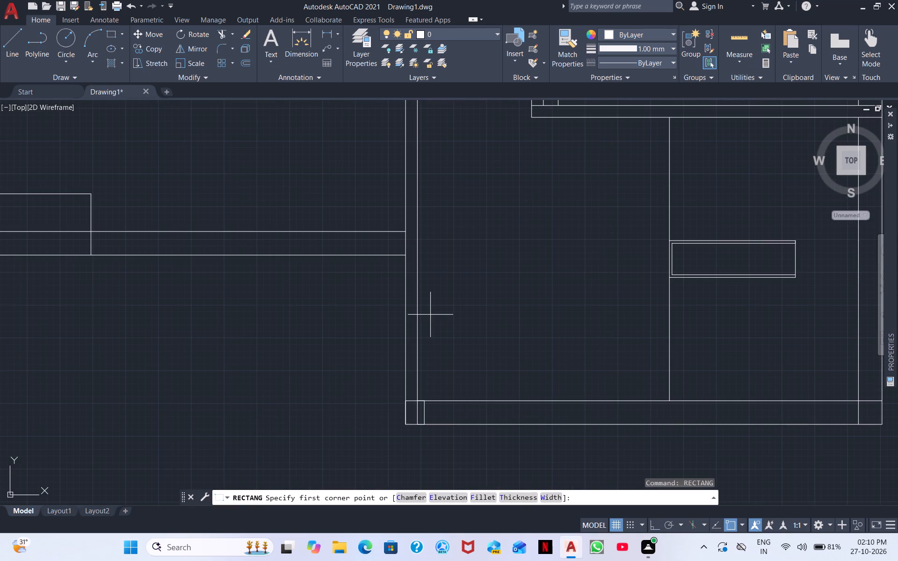
pyautogui.scroll(2, 381, 259)
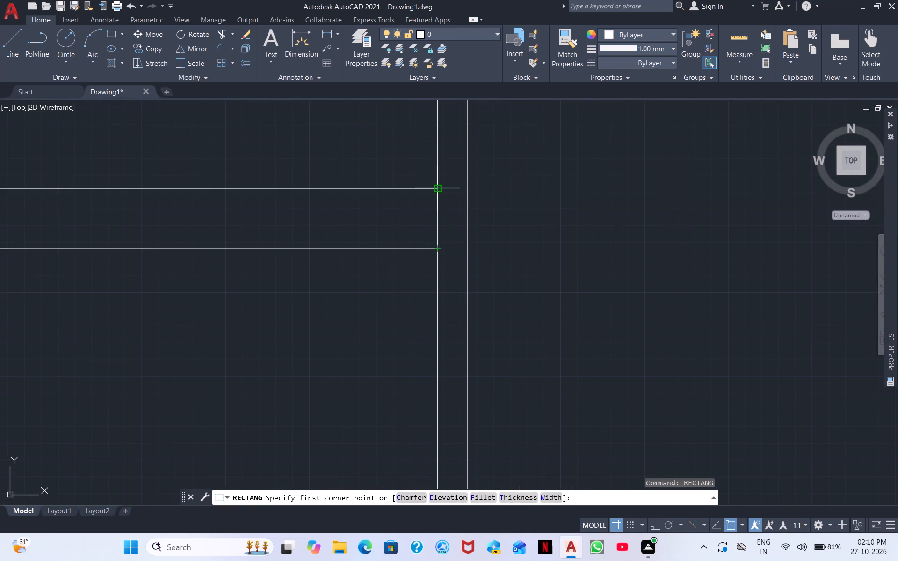
pyautogui.click(466, 251)
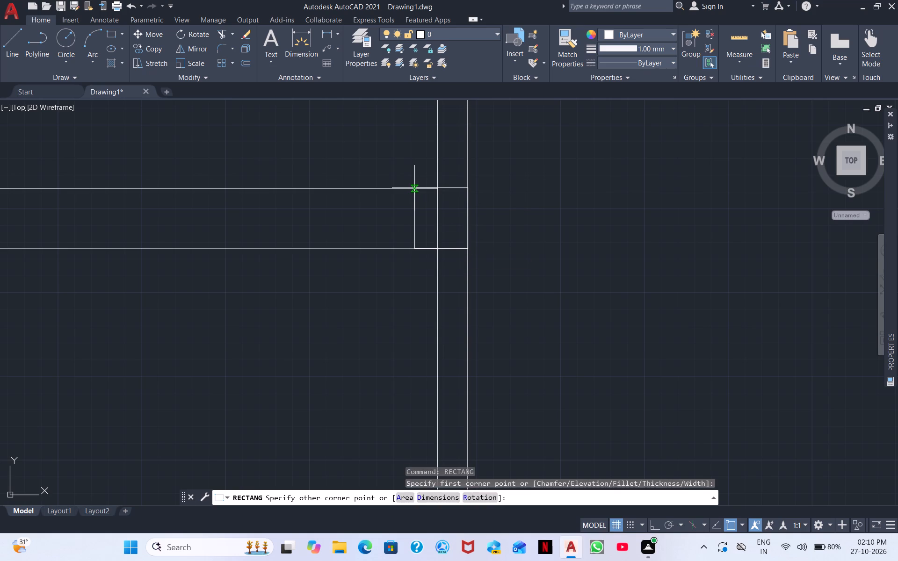
pyautogui.click(406, 189)
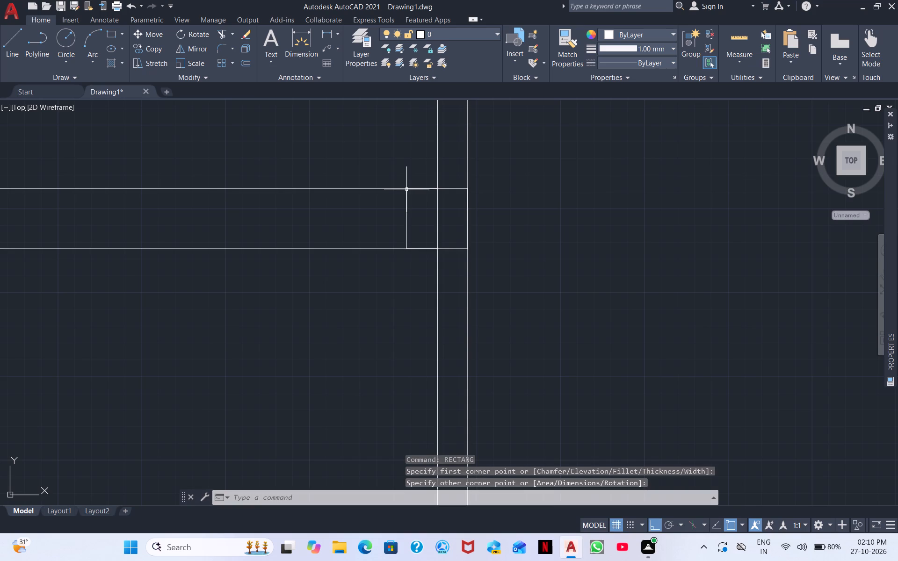
# Draw a wall-thick rectangle where the large left room's bottom wall meets the left outer wall, extending slightly past the outer wall's inner face.
pyautogui.scroll(-1, 454, 235)
pyautogui.moveTo(577, 268); pyautogui.dragTo(783, 232, button='middle')
pyautogui.scroll(-1, 782, 232)
pyautogui.moveTo(321, 337); pyautogui.dragTo(351, 340, button='middle')
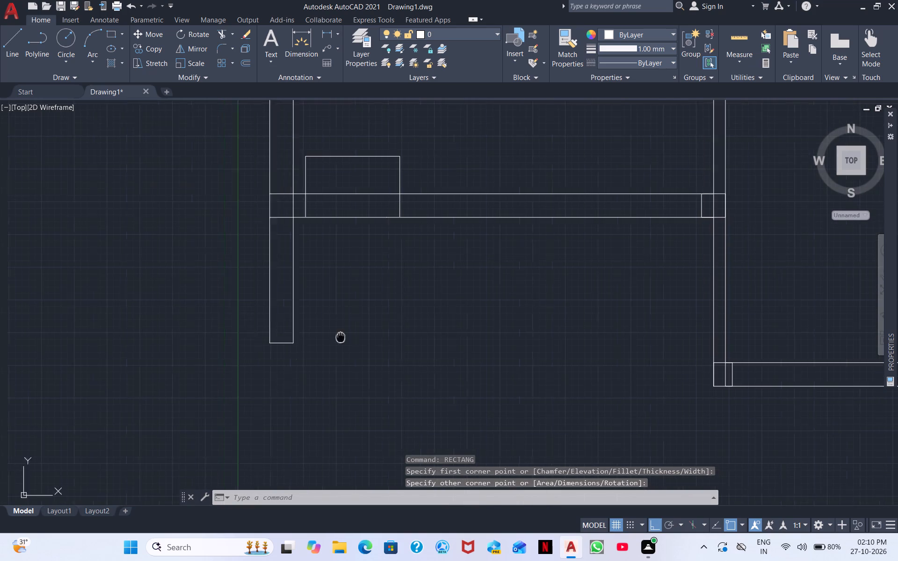
pyautogui.moveTo(351, 340); pyautogui.dragTo(439, 331, button='middle')
pyautogui.rightClick(496, 395)
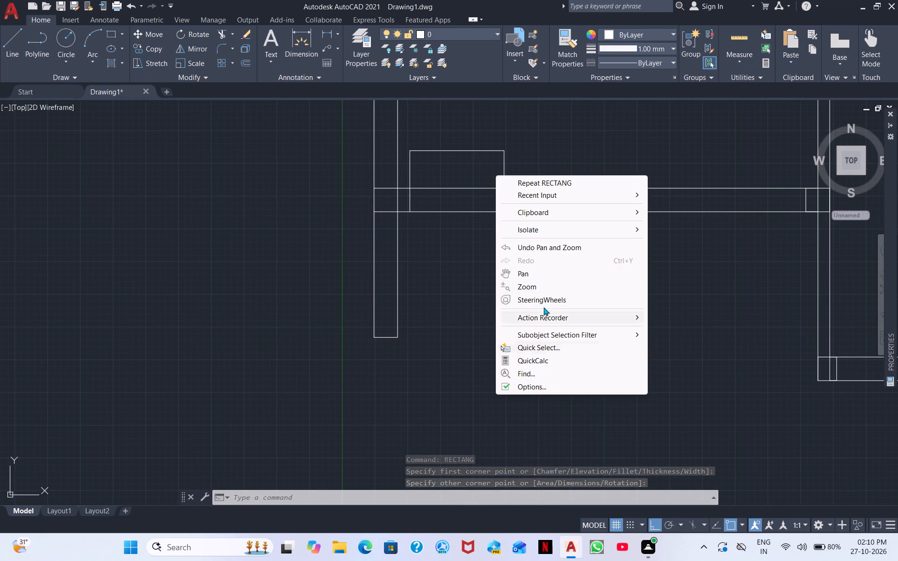
pyautogui.click(531, 179)
pyautogui.scroll(2, 377, 221)
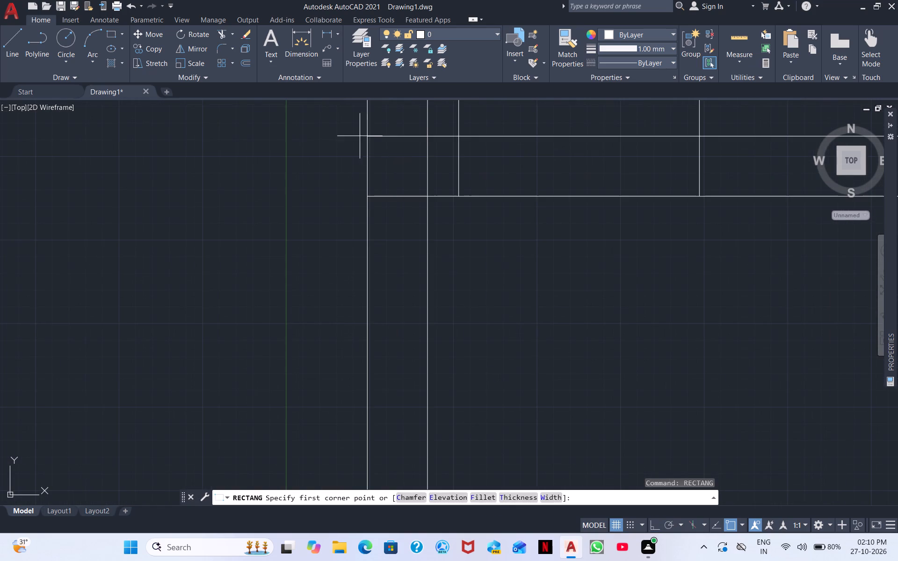
pyautogui.click(365, 136)
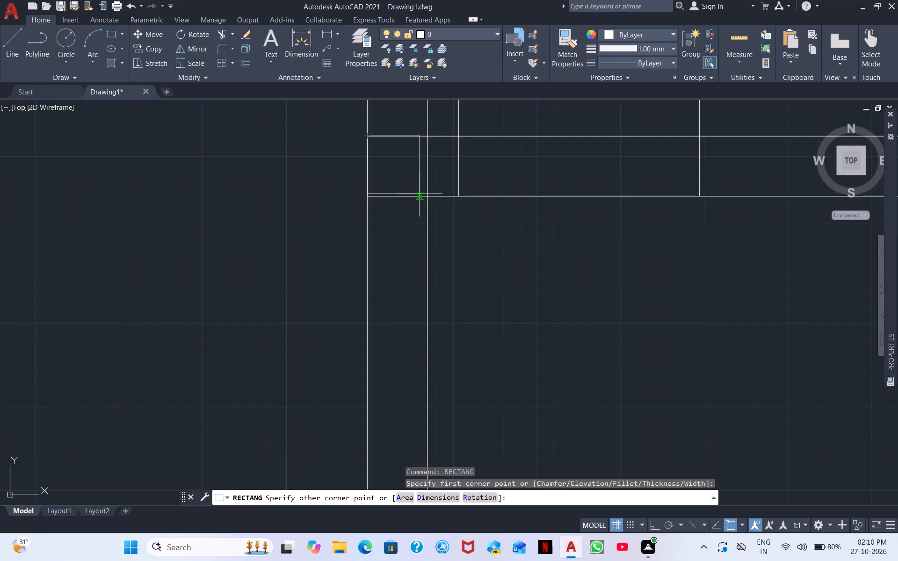
pyautogui.click(443, 195)
# Draw a short wall-wide rectangle at the bottom end of the left outer wall stub, starting from its lower inner corner.
pyautogui.scroll(-2, 467, 241)
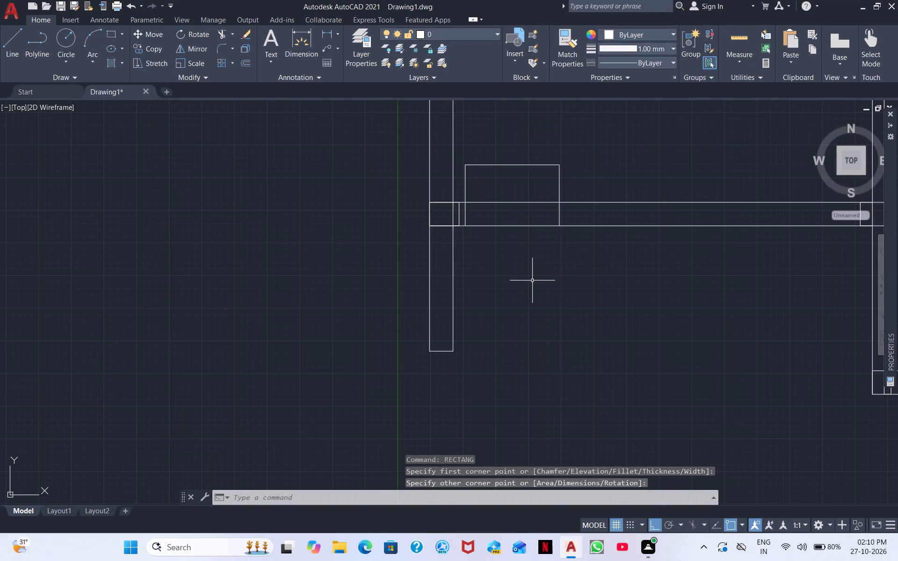
pyautogui.moveTo(535, 286); pyautogui.dragTo(421, 251, button='middle')
pyautogui.rightClick(439, 280)
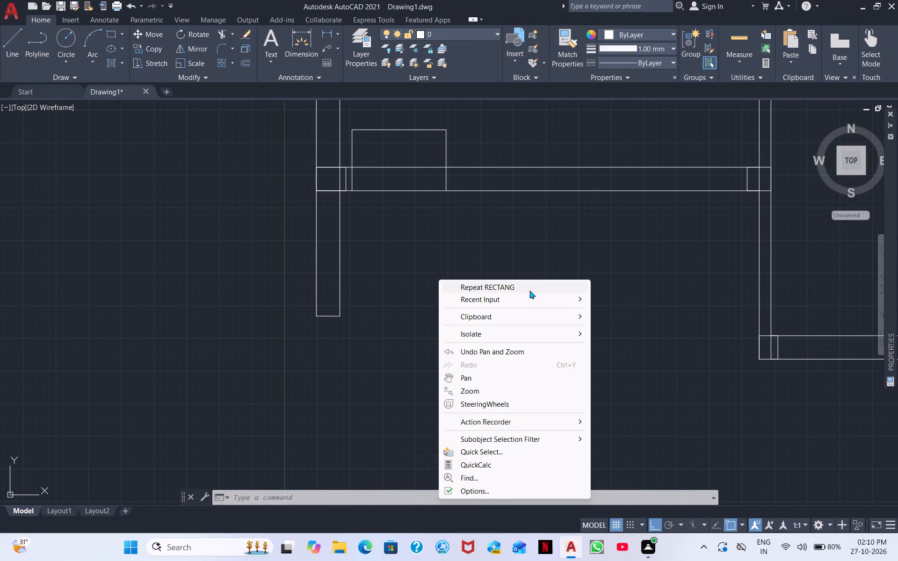
pyautogui.scroll(-3, 531, 339)
pyautogui.scroll(-1, 636, 367)
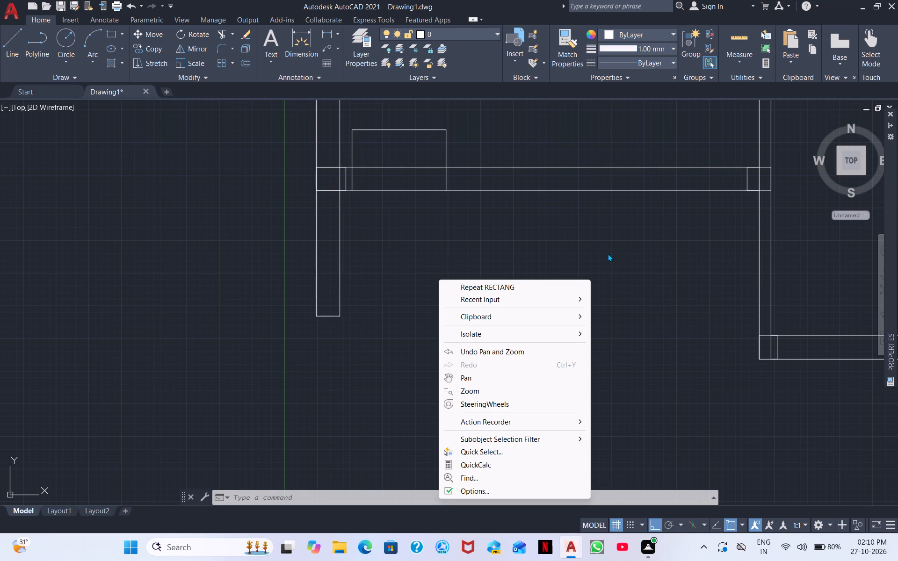
pyautogui.click(608, 253)
pyautogui.click(523, 325)
pyautogui.scroll(-1, 568, 358)
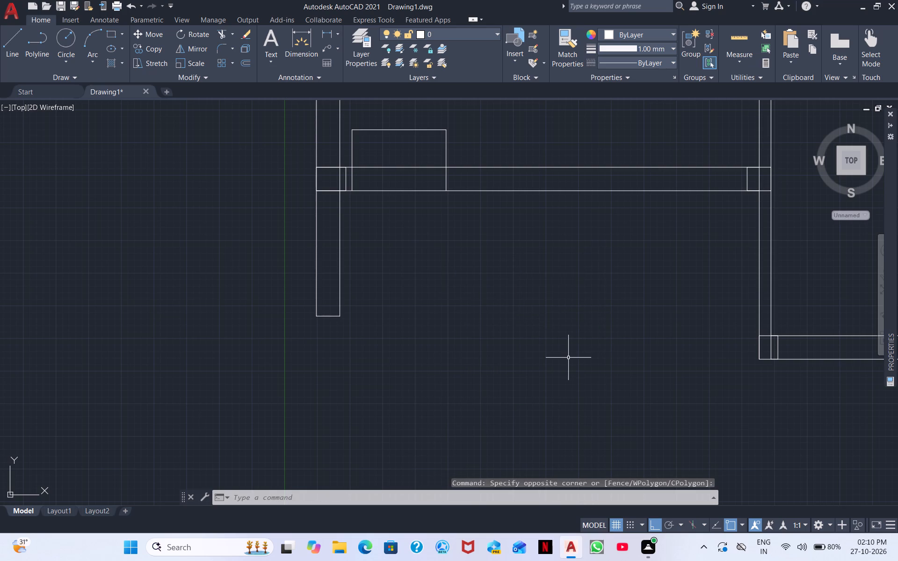
pyautogui.moveTo(568, 358); pyautogui.dragTo(543, 329, button='middle')
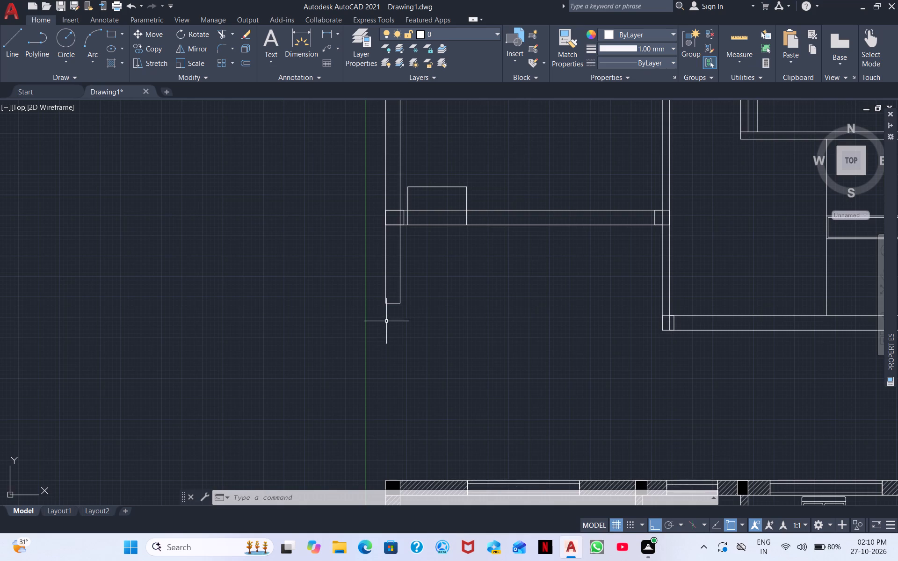
pyautogui.scroll(2, 386, 321)
pyautogui.rightClick(536, 329)
pyautogui.click(630, 115)
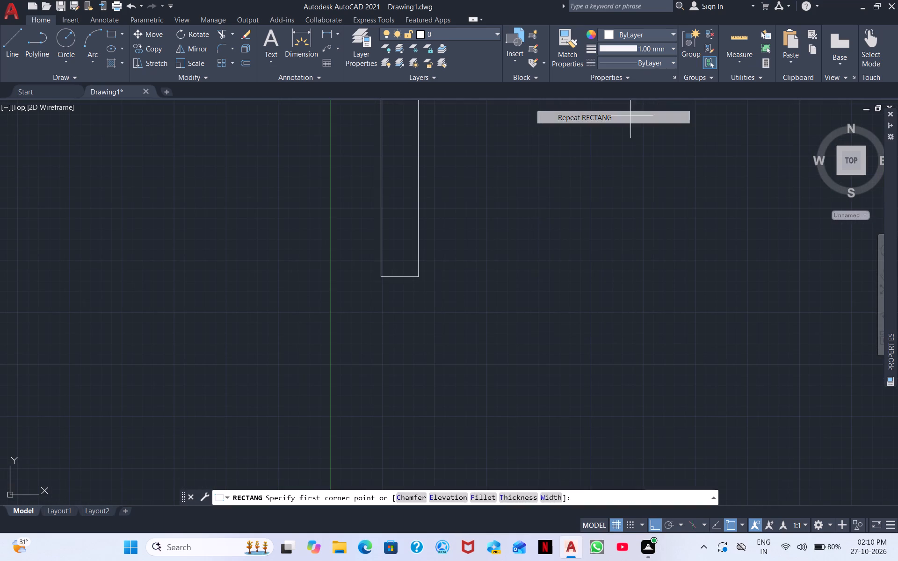
pyautogui.click(421, 275)
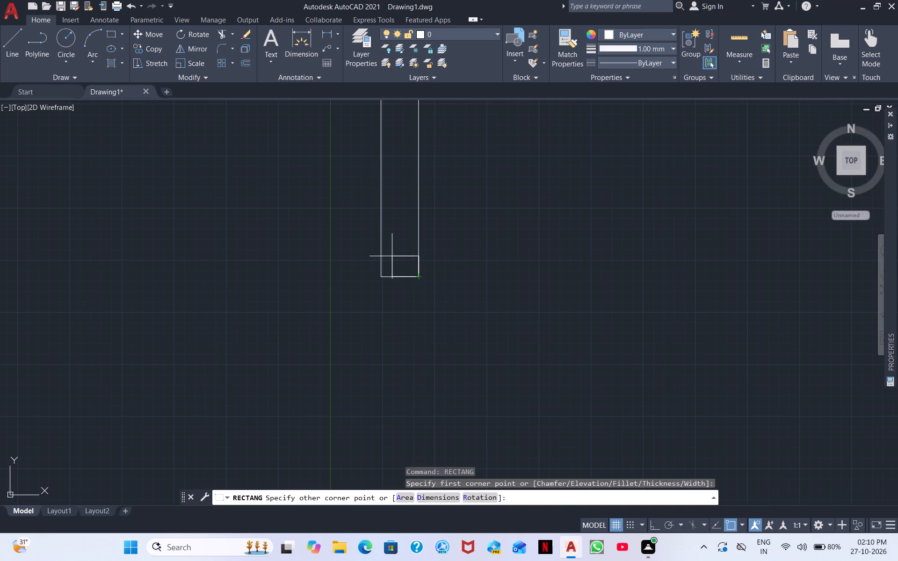
pyautogui.click(381, 230)
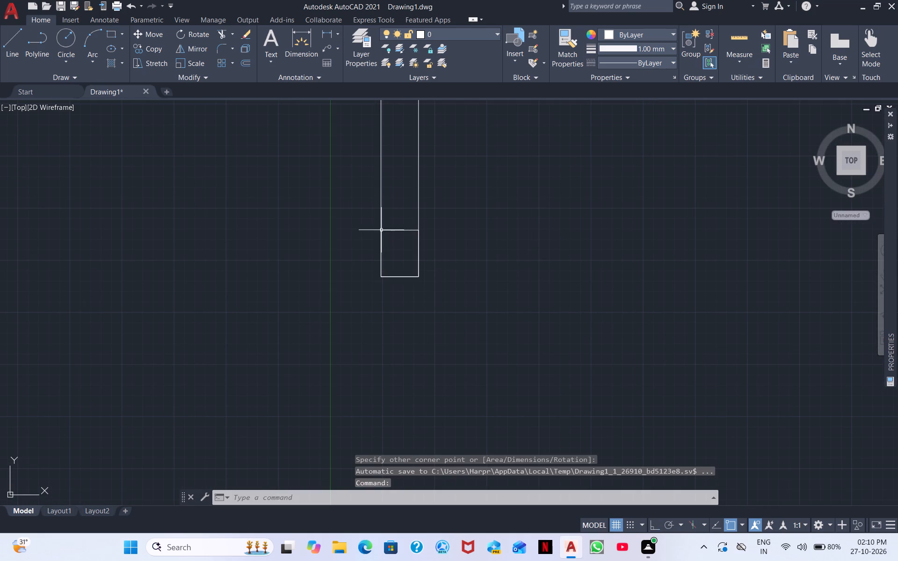
# Draw the outline below the large left room from the outer wall stub's lower inner corner, 5' across and up to the room's bottom wall.
pyautogui.rightClick(455, 252)
pyautogui.click(553, 262)
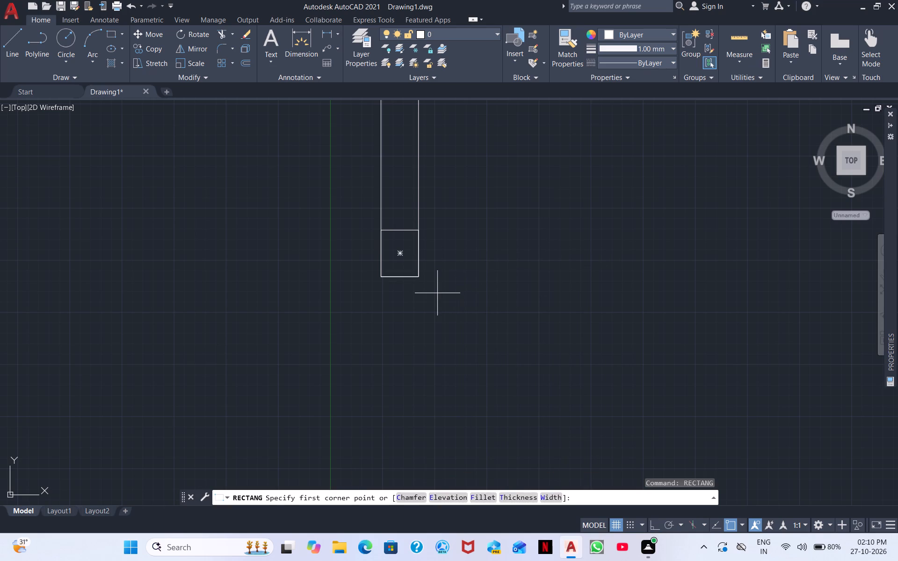
pyautogui.click(4, 55)
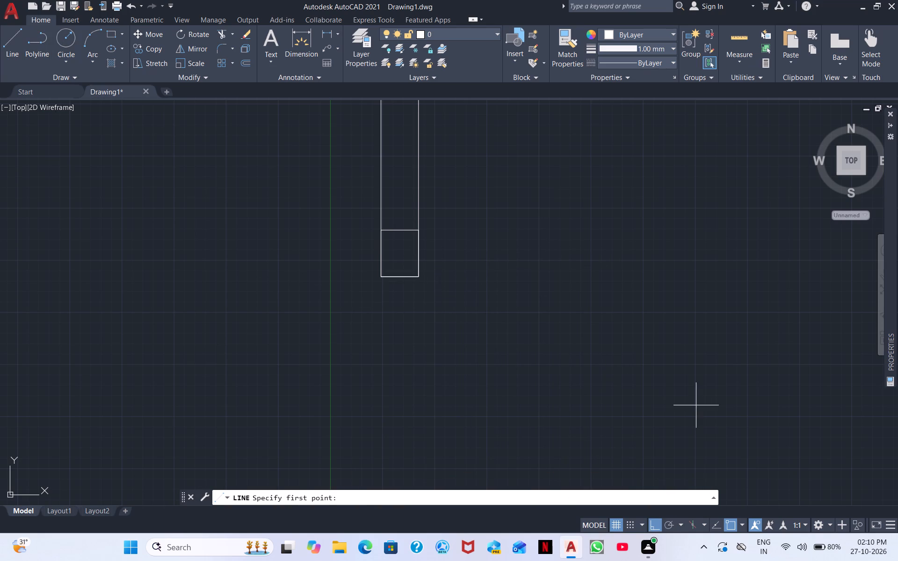
pyautogui.click(420, 278)
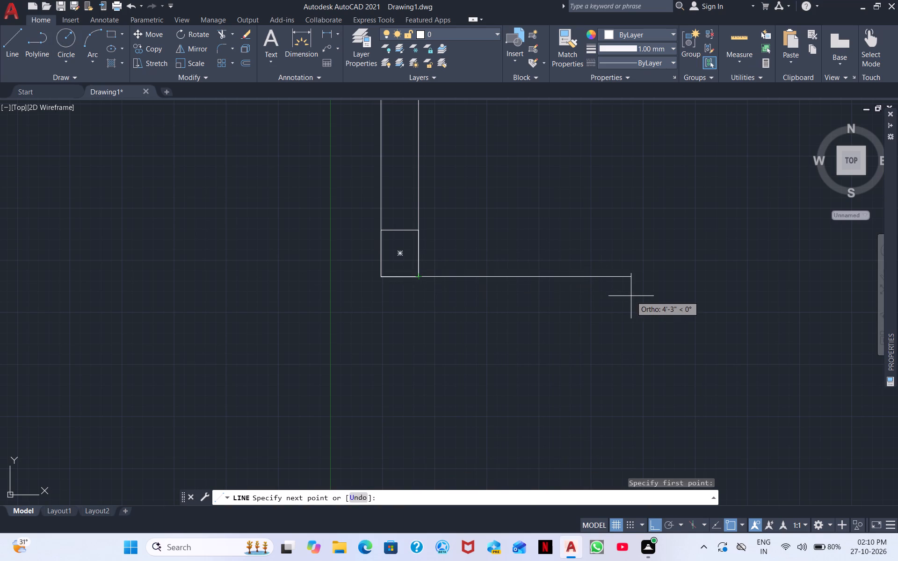
pyautogui.scroll(-2, 631, 295)
pyautogui.moveTo(633, 295); pyautogui.dragTo(583, 401, button='middle')
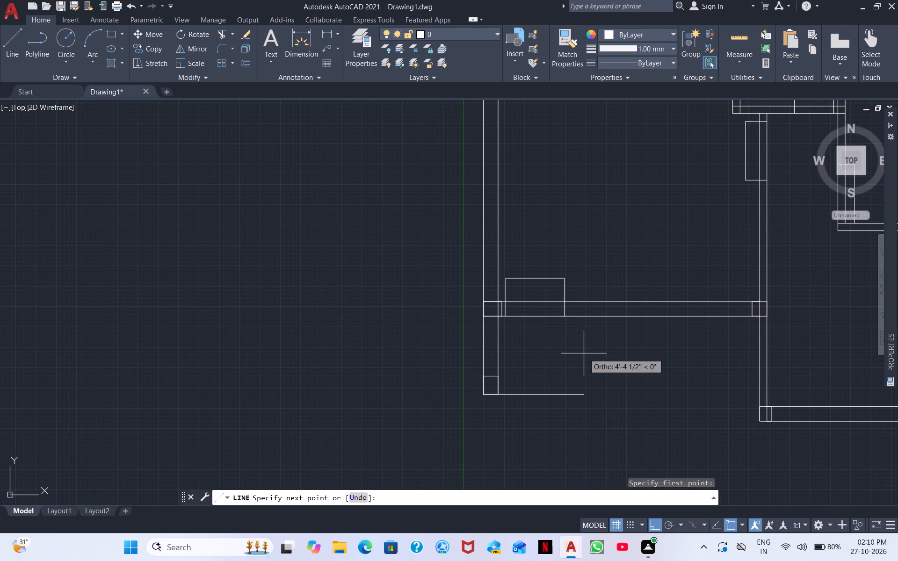
pyautogui.write("5'")
pyautogui.press('Return')
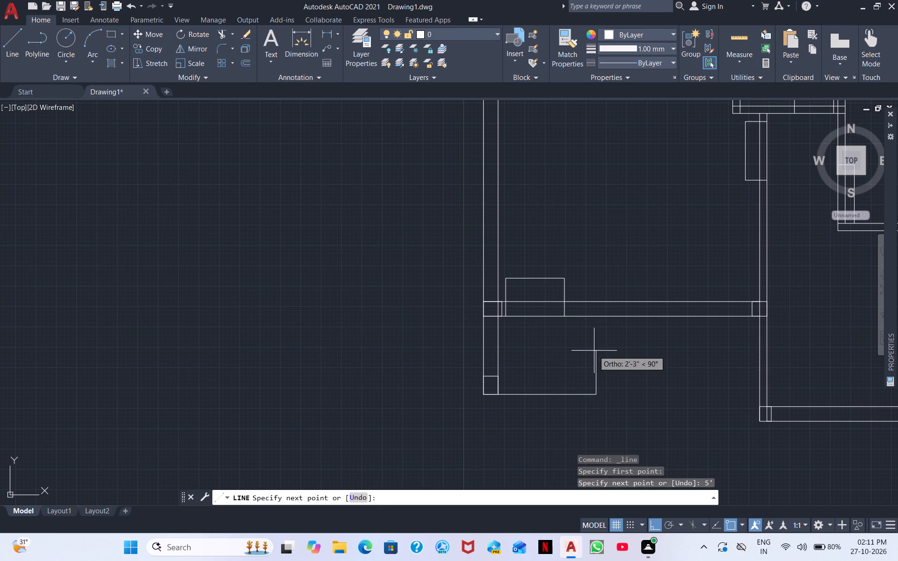
pyautogui.scroll(1, 589, 324)
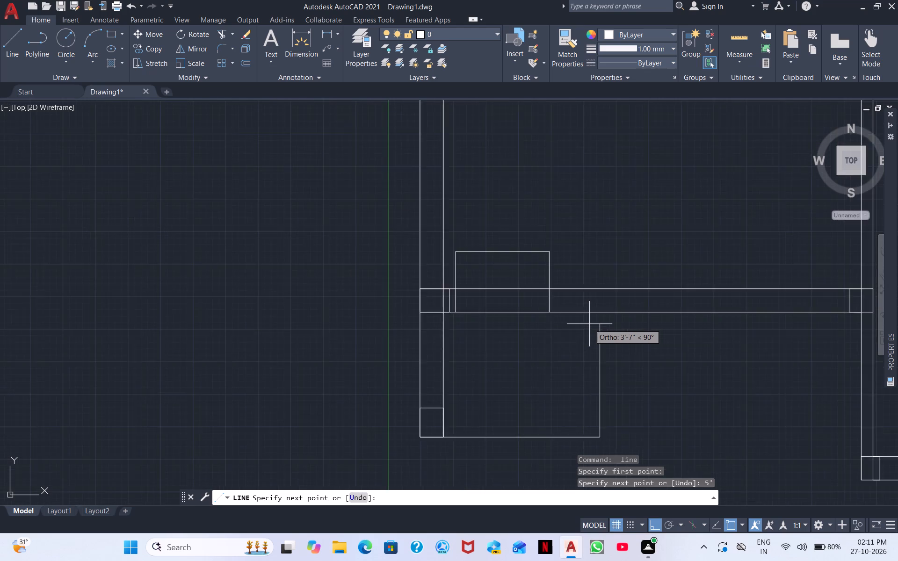
pyautogui.scroll(1, 589, 324)
pyautogui.click(608, 309)
pyautogui.rightClick(670, 350)
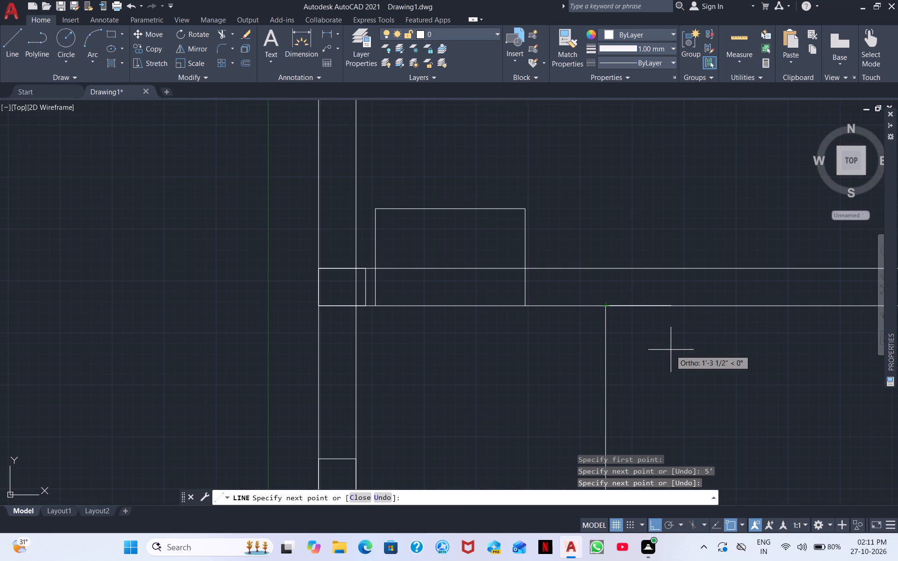
pyautogui.click(712, 358)
# Copy the column rectangle at the stub's bottom end to the outline's lower right corner, using its lower right corner as base point.
pyautogui.scroll(-3, 711, 359)
pyautogui.moveTo(698, 373); pyautogui.dragTo(695, 355, button='middle')
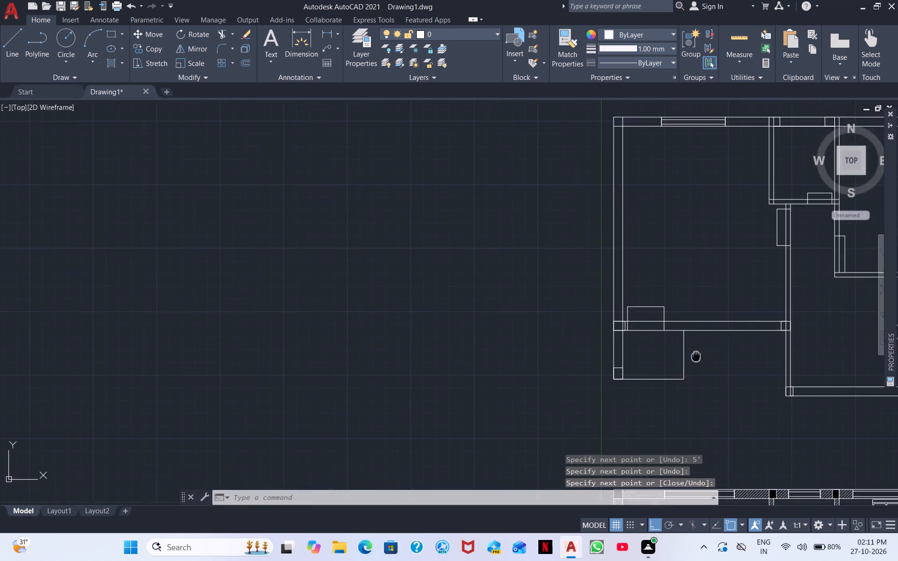
pyautogui.moveTo(695, 355); pyautogui.dragTo(637, 331, button='middle')
pyautogui.scroll(1, 625, 331)
pyautogui.scroll(4, 487, 365)
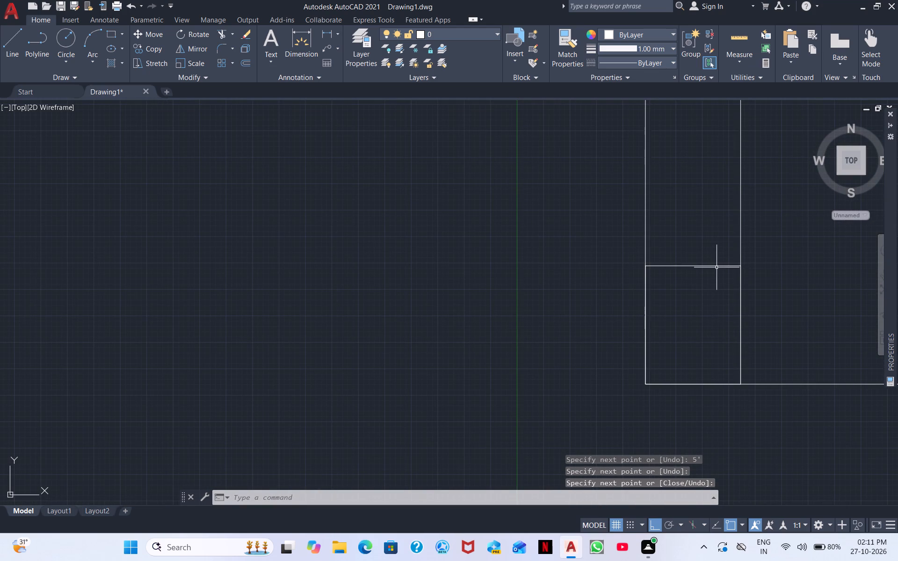
pyautogui.click(717, 267)
pyautogui.rightClick(705, 300)
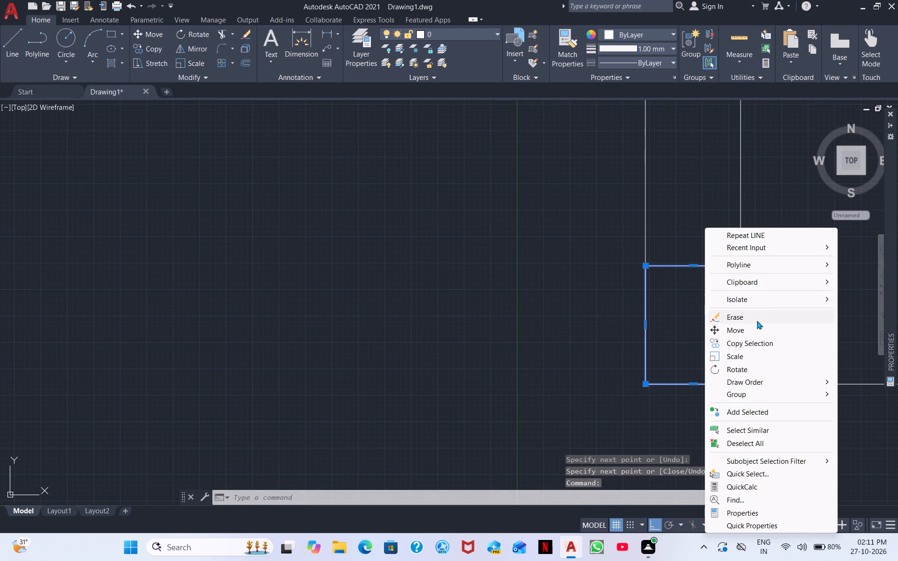
pyautogui.click(740, 345)
pyautogui.click(739, 385)
pyautogui.moveTo(813, 383); pyautogui.dragTo(746, 387, button='middle')
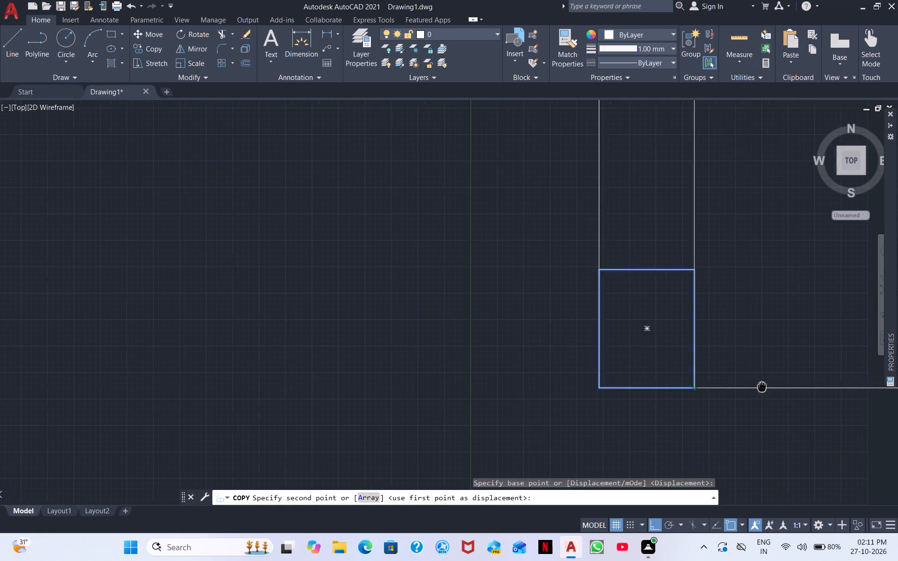
pyautogui.moveTo(746, 387); pyautogui.dragTo(410, 380, button='middle')
pyautogui.moveTo(674, 373); pyautogui.dragTo(275, 361, button='middle')
pyautogui.click(575, 367)
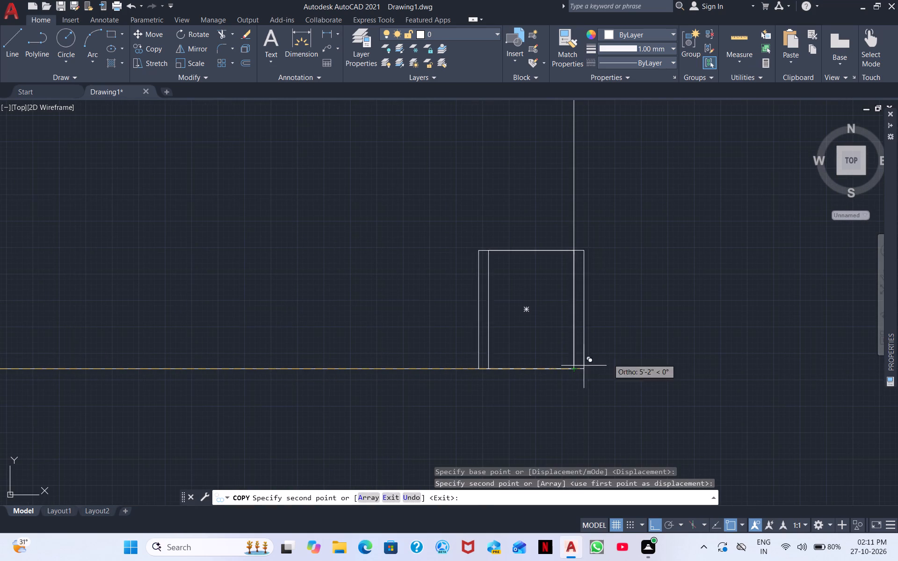
pyautogui.scroll(-3, 631, 351)
pyautogui.press('Escape')
# Trim the partition's inner face line inside the column rectangle at the left end of the stair area's bottom wall.
pyautogui.scroll(-2, 631, 354)
pyautogui.moveTo(705, 374); pyautogui.dragTo(485, 316, button='middle')
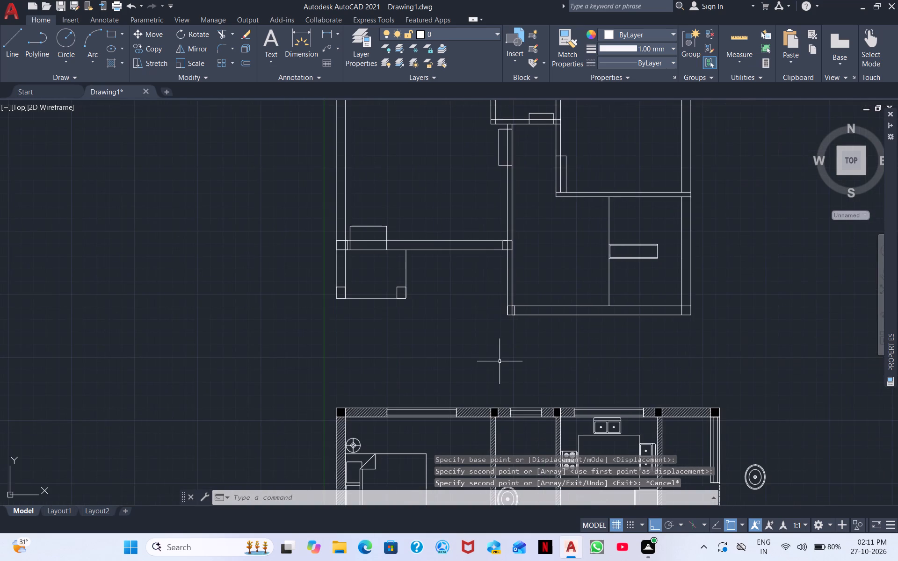
pyautogui.scroll(1, 503, 360)
pyautogui.scroll(2, 582, 358)
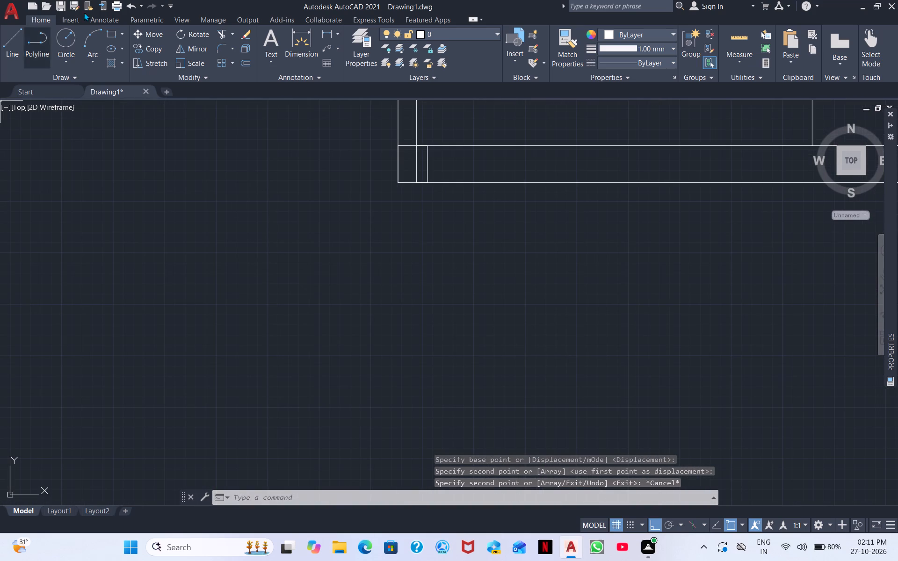
pyautogui.click(223, 37)
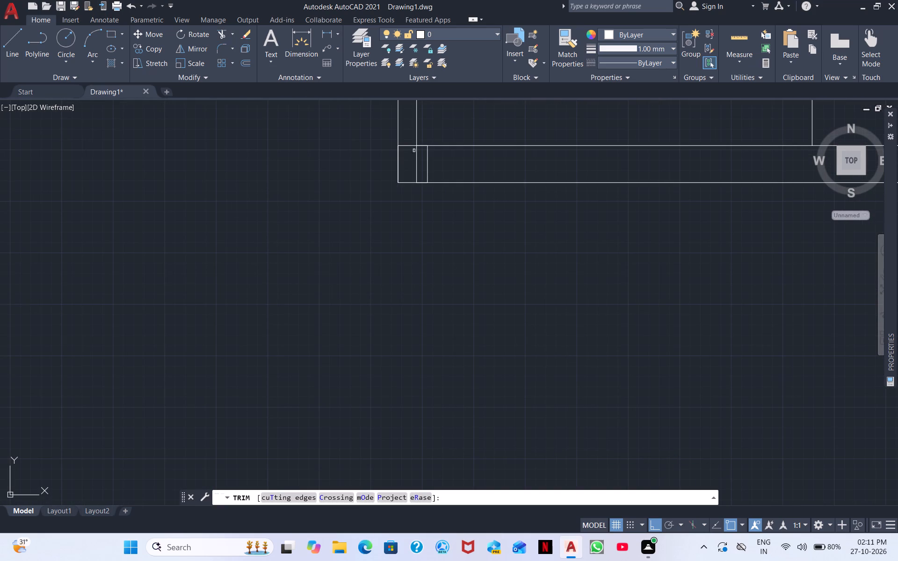
pyautogui.moveTo(413, 160); pyautogui.dragTo(421, 161)
pyautogui.scroll(-1, 432, 196)
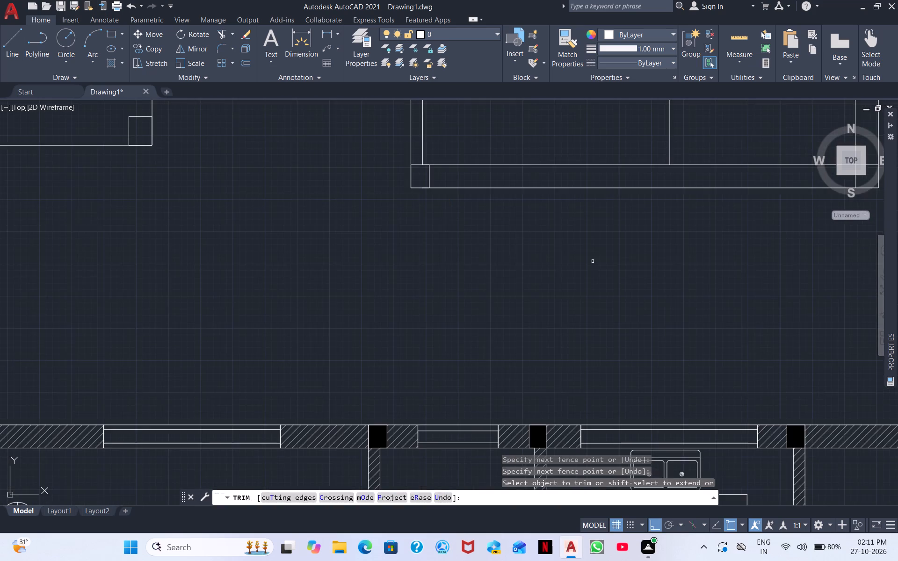
# Trim away the long inner side of the door rectangle in the partition above the stair area's top wall.
pyautogui.moveTo(593, 261); pyautogui.dragTo(65, 275, button='middle')
pyautogui.moveTo(320, 265); pyautogui.dragTo(477, 496, button='middle')
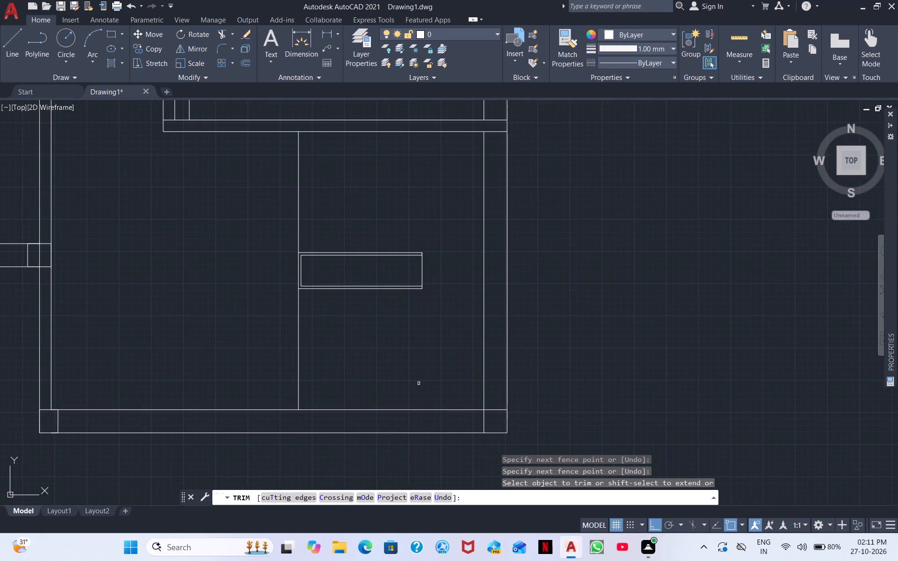
pyautogui.scroll(-1, 378, 351)
pyautogui.moveTo(378, 352); pyautogui.dragTo(406, 461, button='middle')
pyautogui.scroll(2, 393, 396)
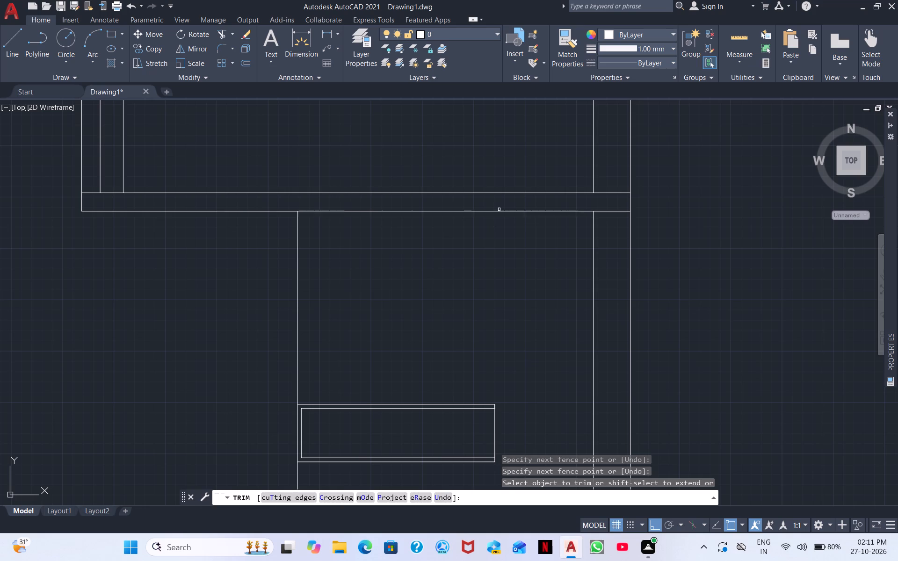
pyautogui.scroll(-2, 442, 208)
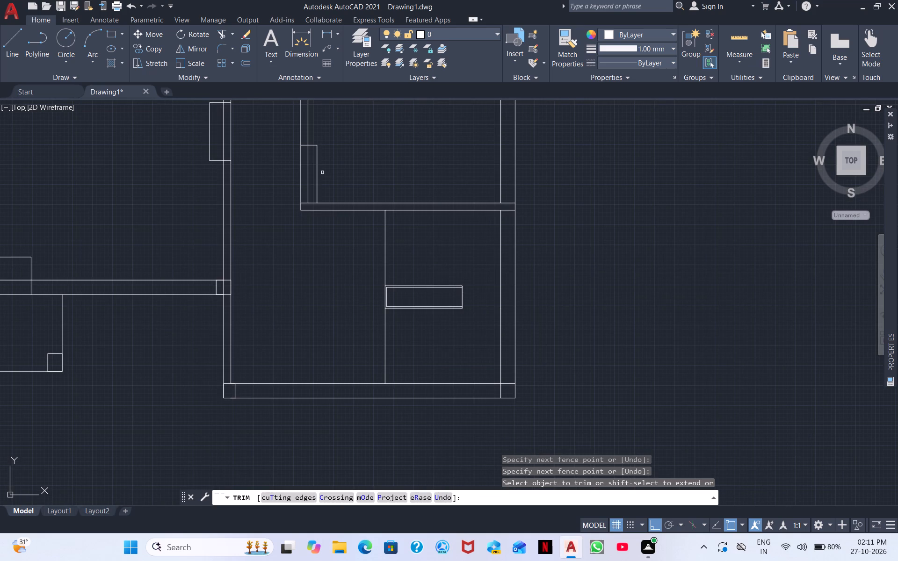
pyautogui.scroll(3, 314, 180)
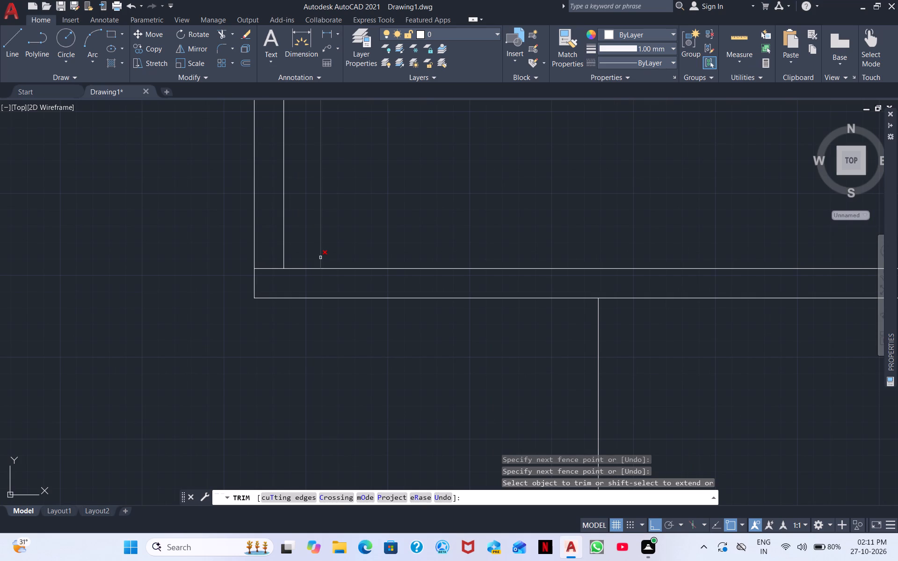
pyautogui.click(320, 258)
# Redraw that door's long side to end just short of the room's bottom wall, then close it across to the partition's outer face.
pyautogui.scroll(-2, 361, 205)
pyautogui.moveTo(376, 194); pyautogui.dragTo(361, 253, button='middle')
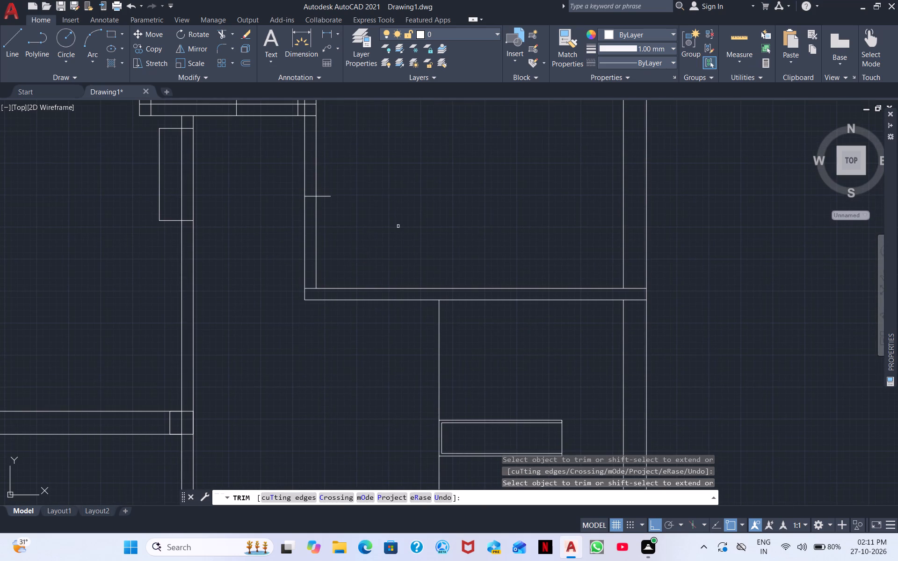
pyautogui.click(21, 40)
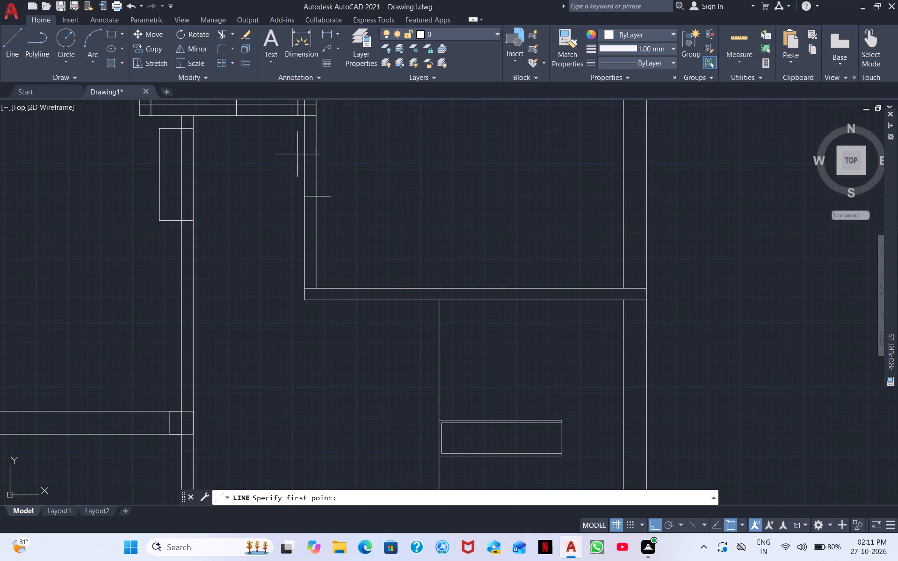
pyautogui.click(332, 193)
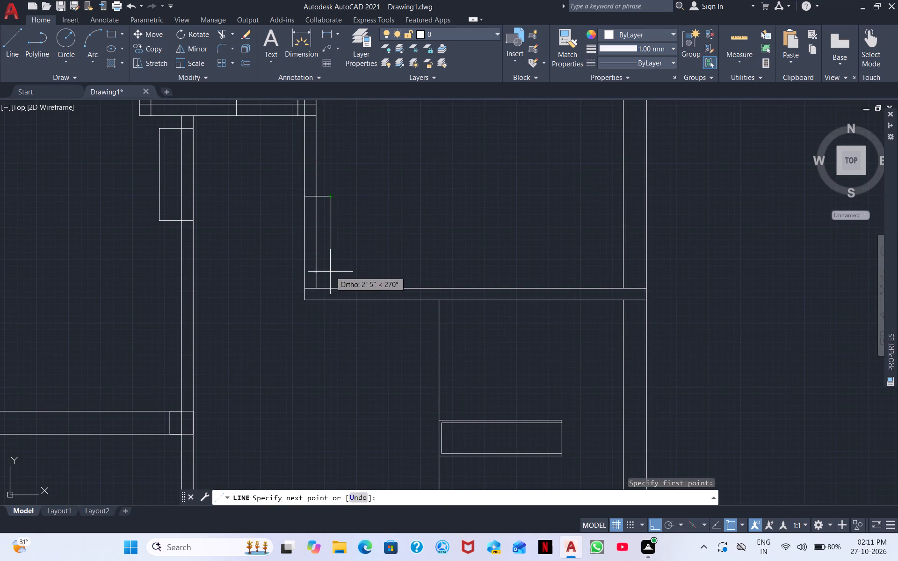
pyautogui.scroll(4, 330, 272)
pyautogui.click(304, 344)
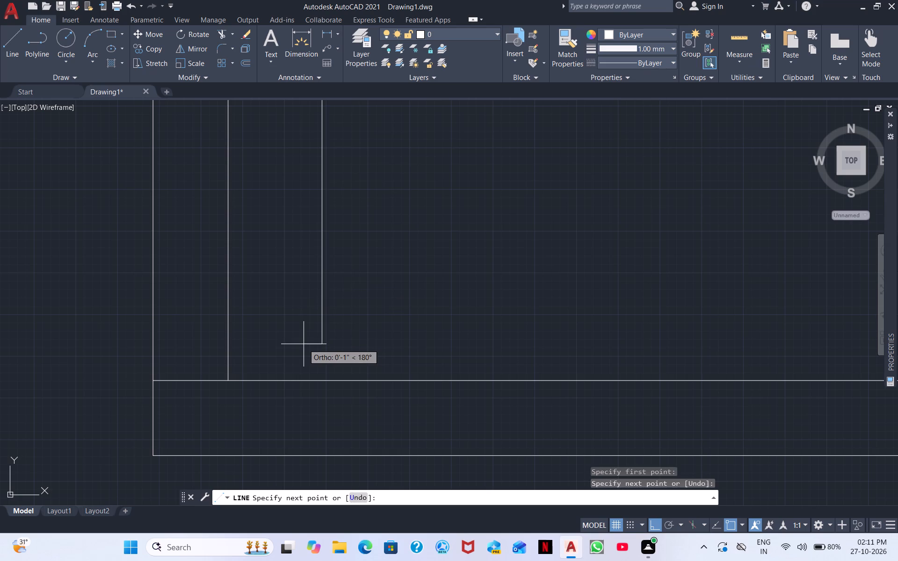
pyautogui.click(230, 345)
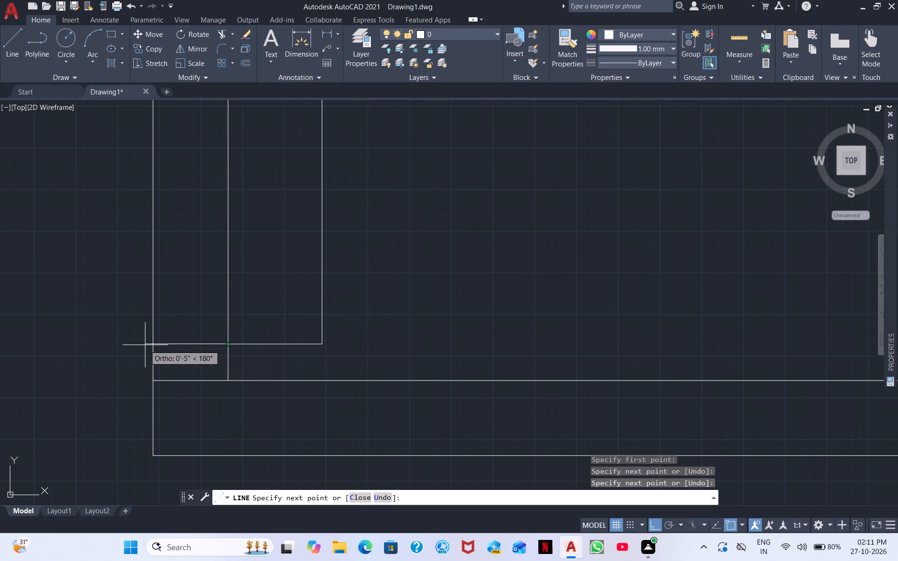
pyautogui.click(153, 343)
pyautogui.press('Escape')
pyautogui.scroll(-2, 311, 293)
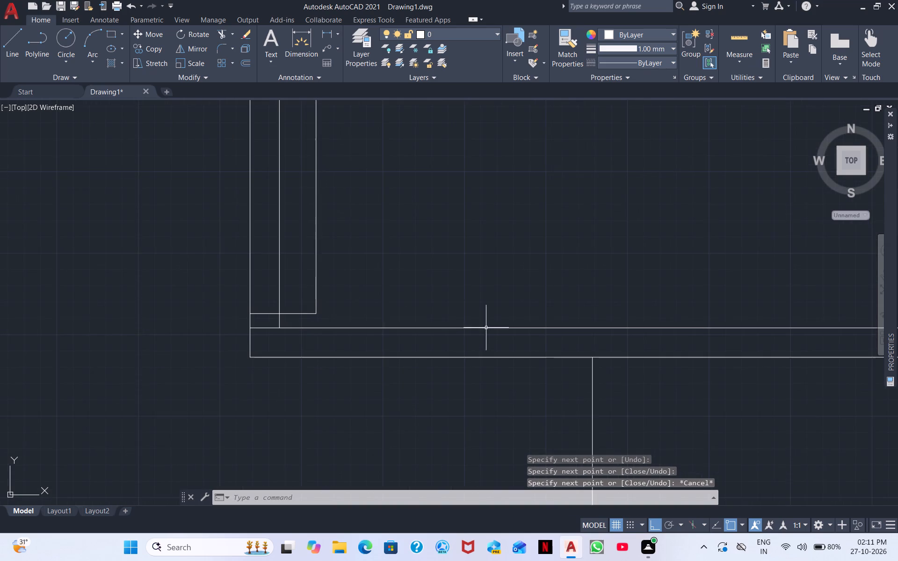
# Draw a column rectangle where the stair area's top wall meets the right outer wall, spanning the outer wall and extending above the junction.
pyautogui.moveTo(486, 328); pyautogui.dragTo(301, 325, button='middle')
pyautogui.scroll(-3, 293, 326)
pyautogui.moveTo(523, 274); pyautogui.dragTo(354, 275, button='middle')
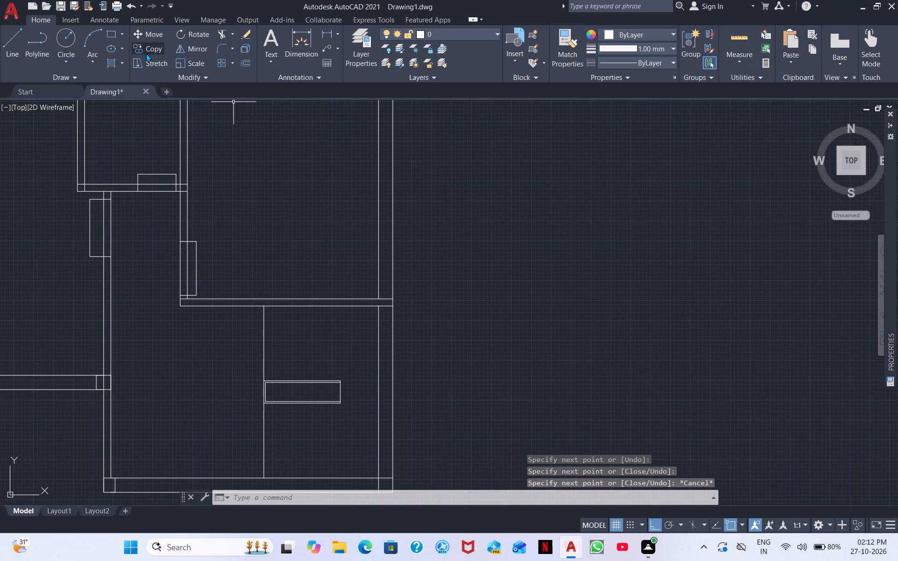
pyautogui.click(109, 36)
pyautogui.scroll(3, 251, 237)
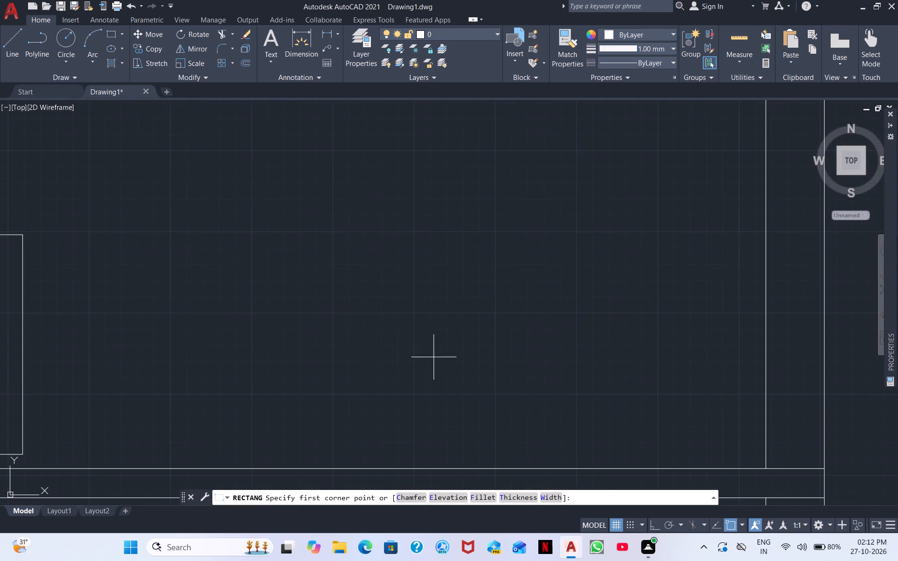
pyautogui.moveTo(436, 356); pyautogui.dragTo(93, 96, button='middle')
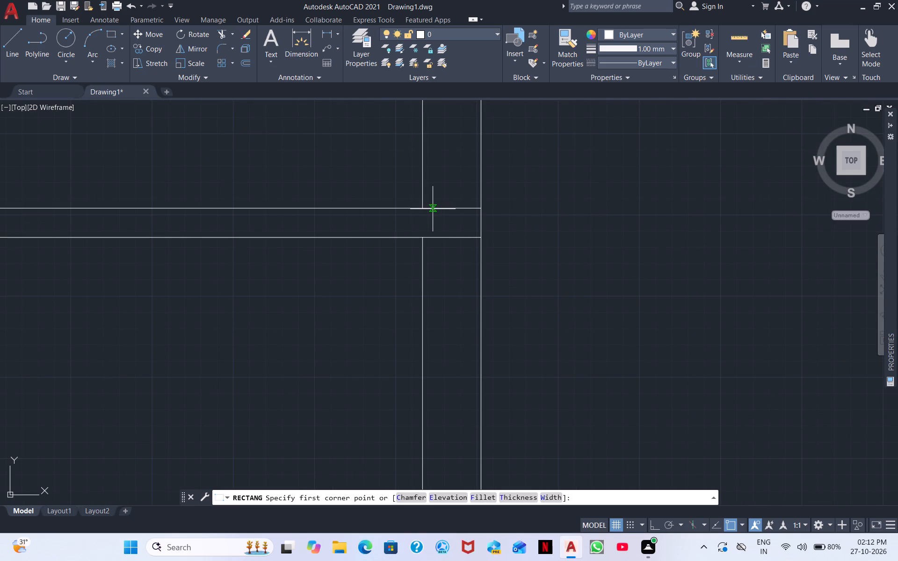
pyautogui.click(425, 236)
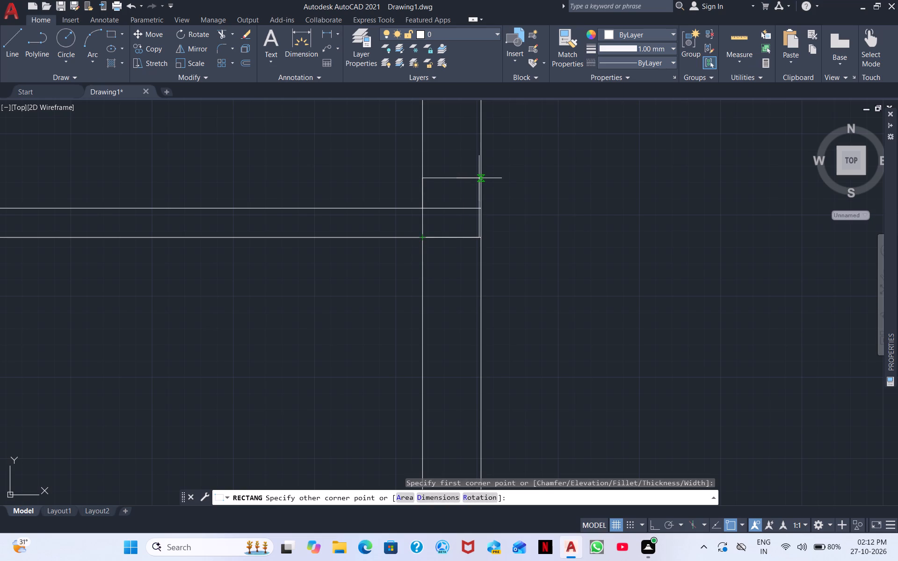
pyautogui.scroll(3, 478, 179)
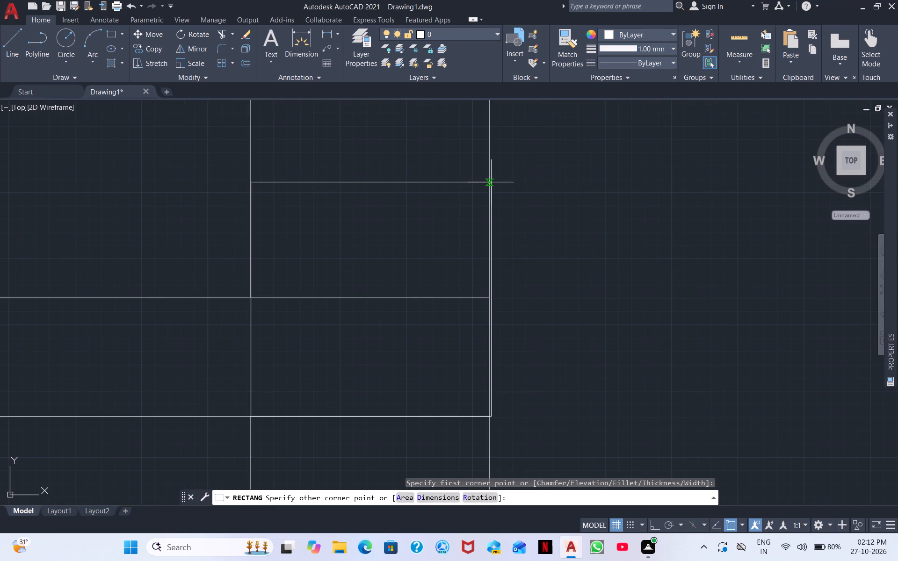
pyautogui.click(492, 182)
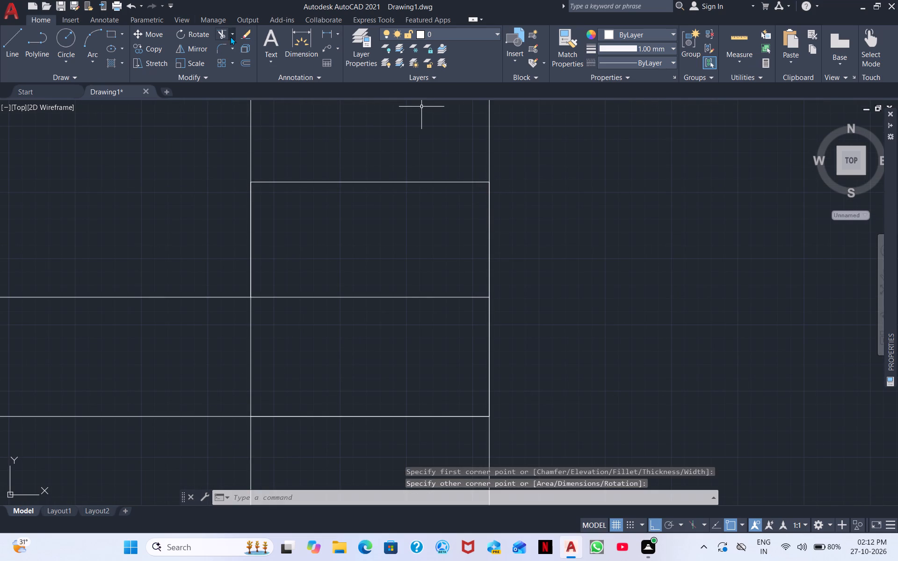
# Trim the upper face line of the stair area's top wall inside the new column rectangle at the right outer wall.
pyautogui.click(220, 39)
pyautogui.moveTo(349, 270); pyautogui.dragTo(369, 367)
pyautogui.scroll(-2, 368, 365)
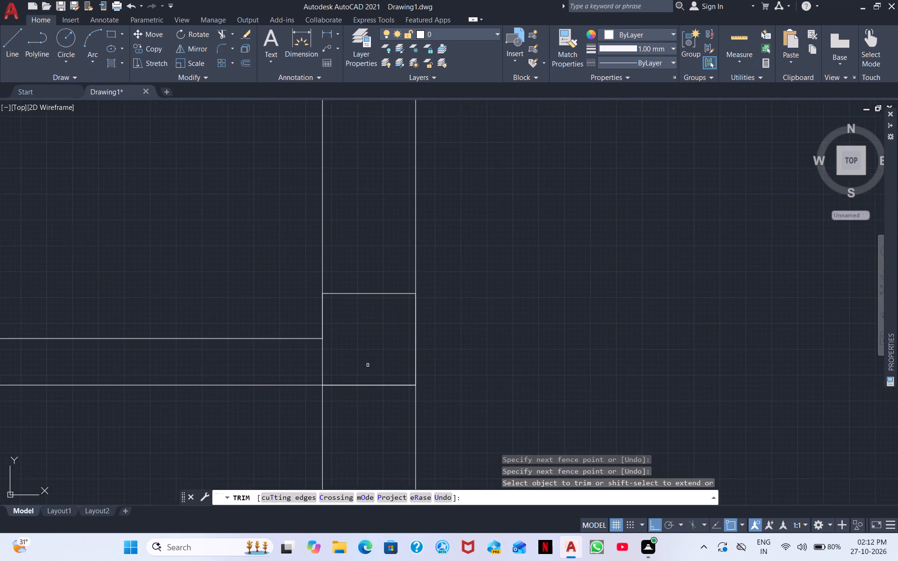
pyautogui.moveTo(368, 364); pyautogui.dragTo(456, 332, button='middle')
pyautogui.scroll(-1, 456, 332)
pyautogui.scroll(-3, 177, 339)
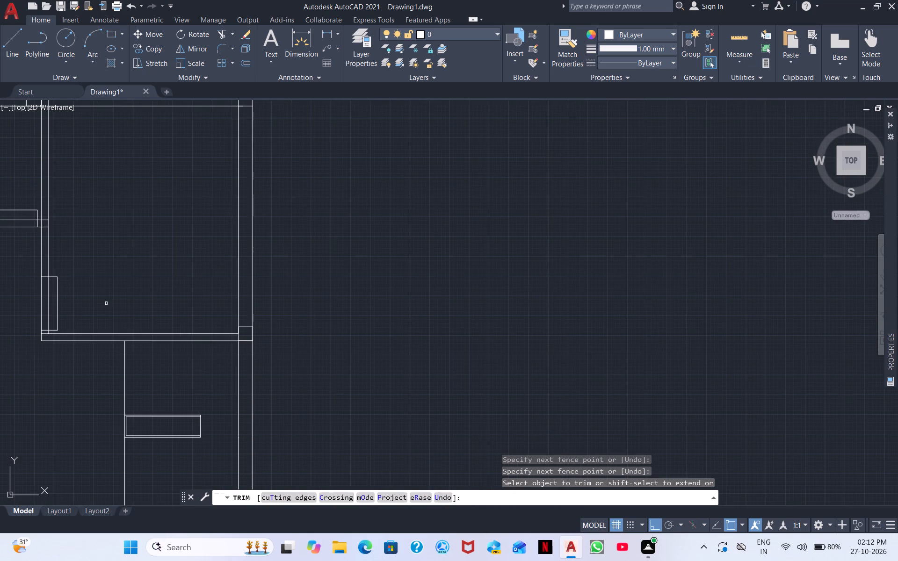
pyautogui.moveTo(100, 280); pyautogui.dragTo(489, 321, button='middle')
pyautogui.scroll(4, 470, 351)
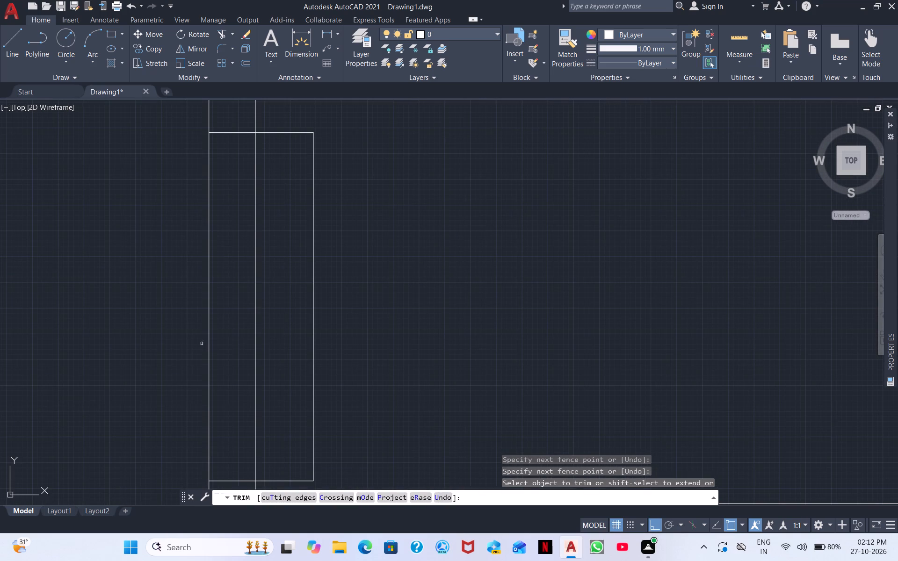
# Trim the door opening through the partition above the stair area's top wall, removing the leftover door outline and overlapping lines at the wall stub.
pyautogui.moveTo(196, 344); pyautogui.dragTo(369, 346)
pyautogui.moveTo(282, 120); pyautogui.dragTo(271, 183)
pyautogui.moveTo(289, 319); pyautogui.dragTo(375, 158, button='middle')
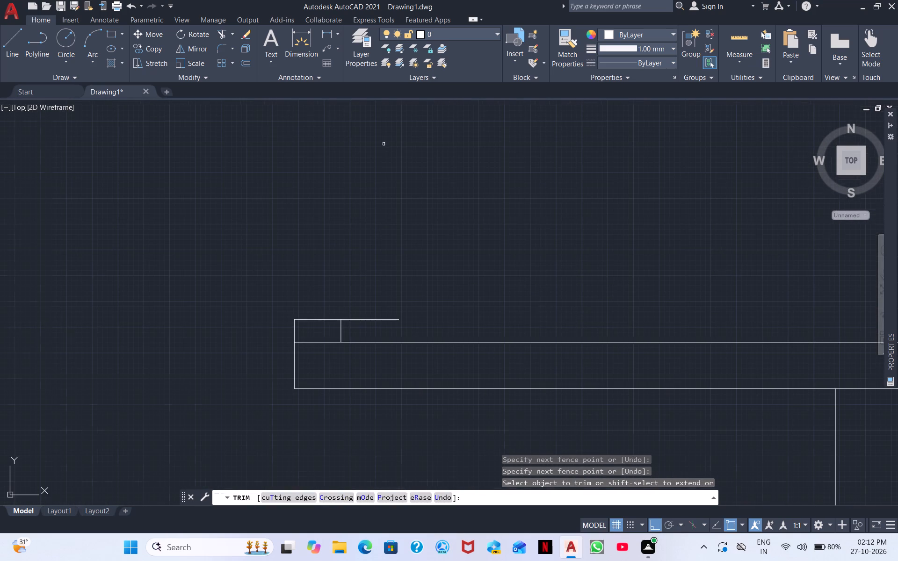
pyautogui.moveTo(372, 317); pyautogui.dragTo(372, 330)
pyautogui.moveTo(321, 337); pyautogui.dragTo(325, 352)
# Trim the door opening through the small upper room's bottom wall and remove the door rectangle's sides projecting above it.
pyautogui.scroll(-3, 339, 261)
pyautogui.moveTo(395, 223); pyautogui.dragTo(513, 279, button='middle')
pyautogui.moveTo(506, 262); pyautogui.dragTo(519, 388, button='middle')
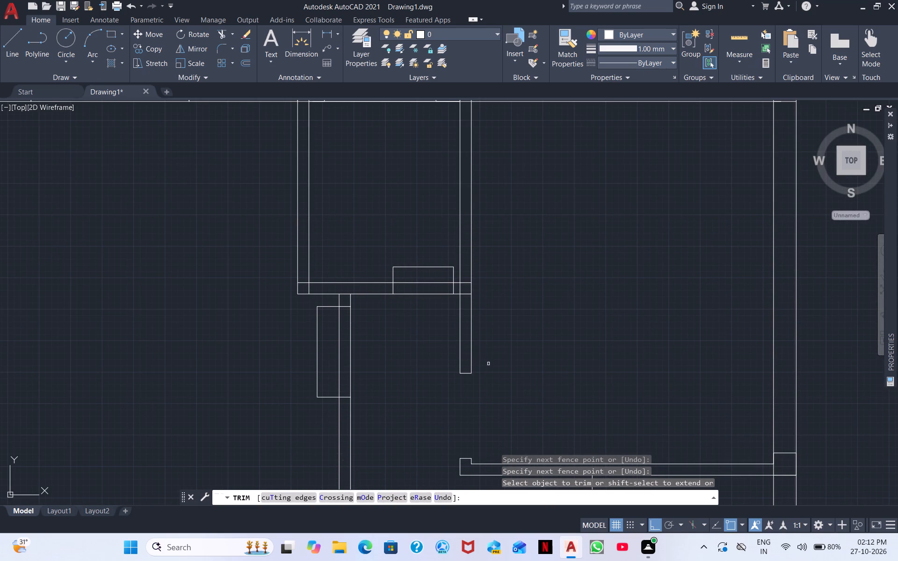
pyautogui.moveTo(427, 250); pyautogui.dragTo(424, 342)
pyautogui.moveTo(397, 272); pyautogui.dragTo(383, 275)
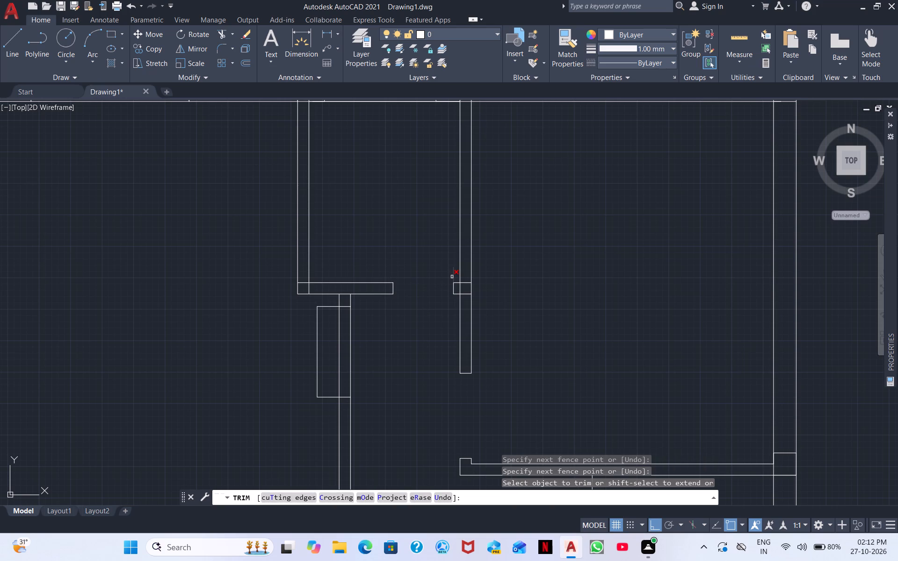
pyautogui.click(452, 276)
# Trim the crossing lines where the small upper room's bottom wall meets its two side walls and the partition below.
pyautogui.scroll(2, 472, 288)
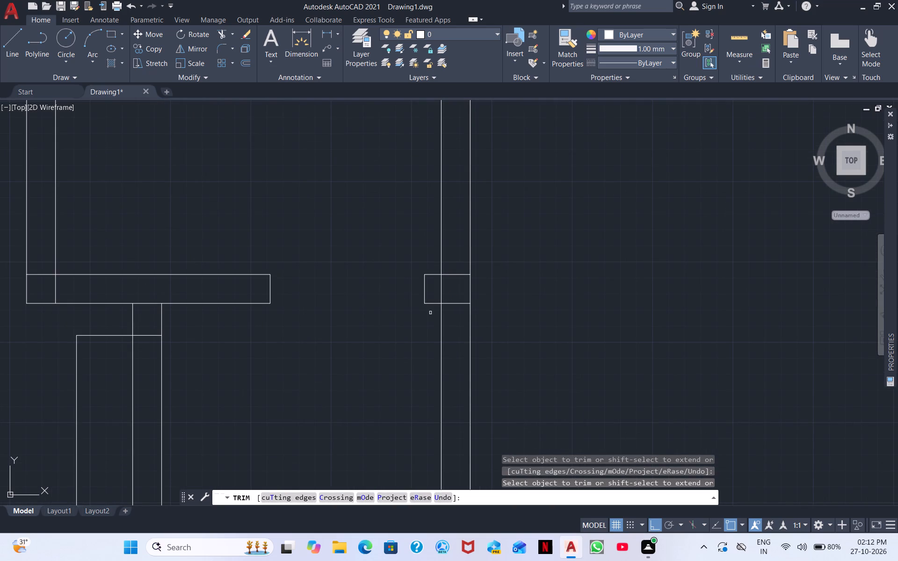
pyautogui.doubleClick(151, 294)
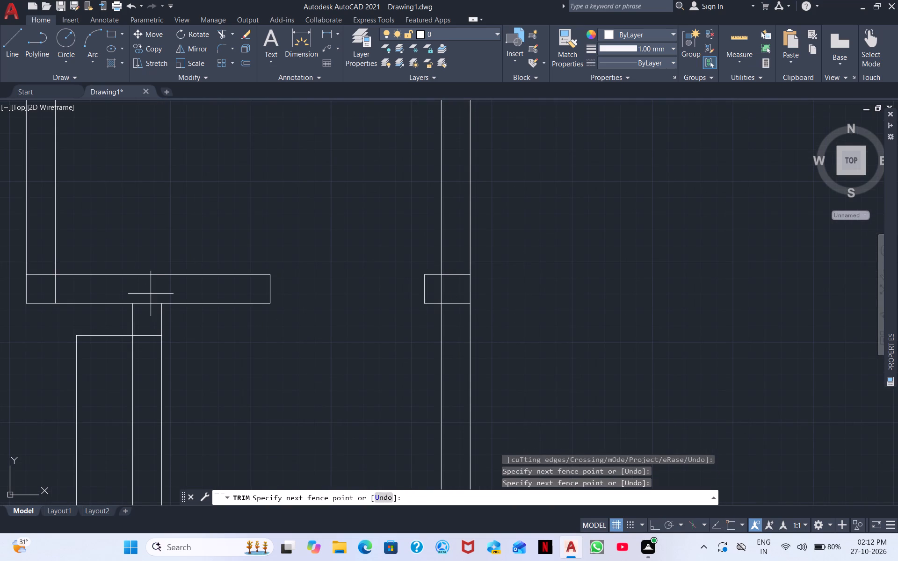
pyautogui.moveTo(148, 298); pyautogui.dragTo(148, 306)
pyautogui.moveTo(148, 305); pyautogui.dragTo(154, 297)
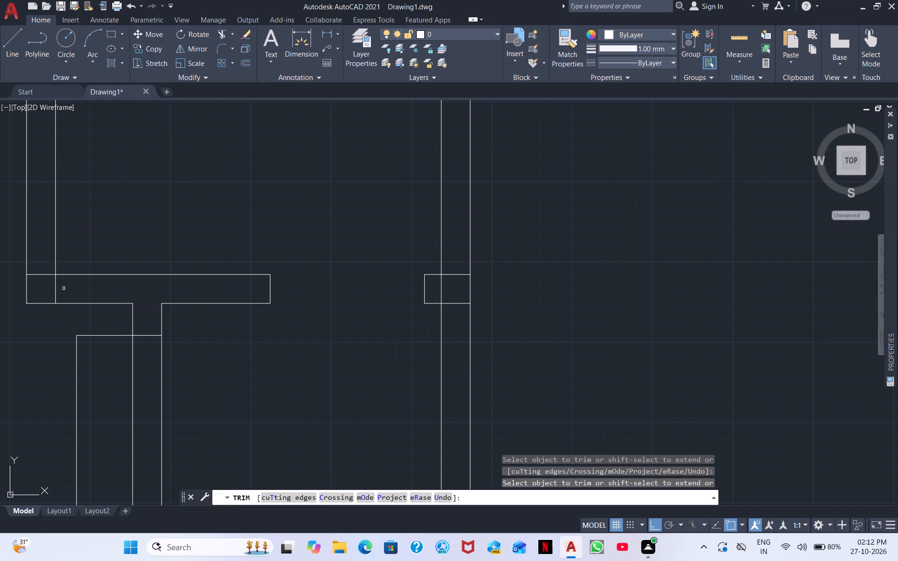
pyautogui.moveTo(51, 266); pyautogui.dragTo(65, 290)
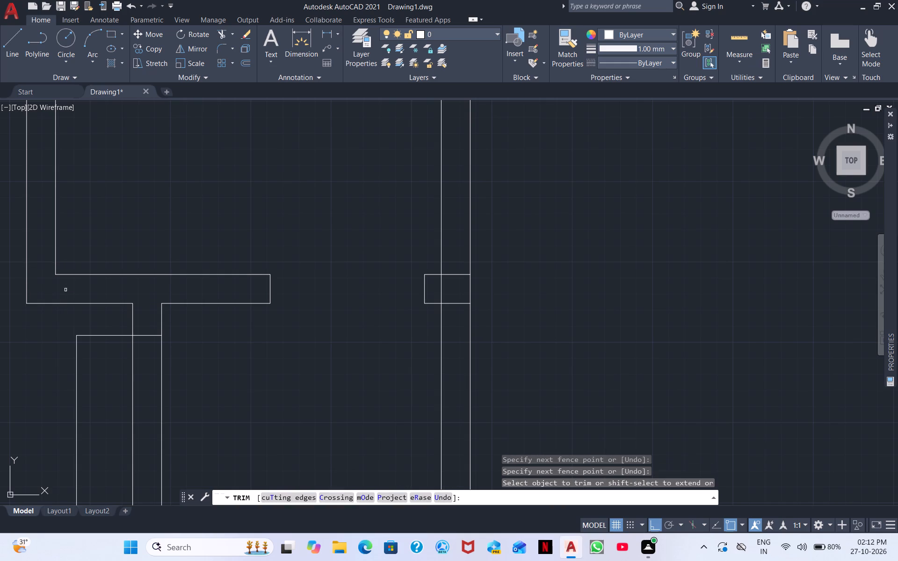
pyautogui.moveTo(437, 289); pyautogui.dragTo(451, 288)
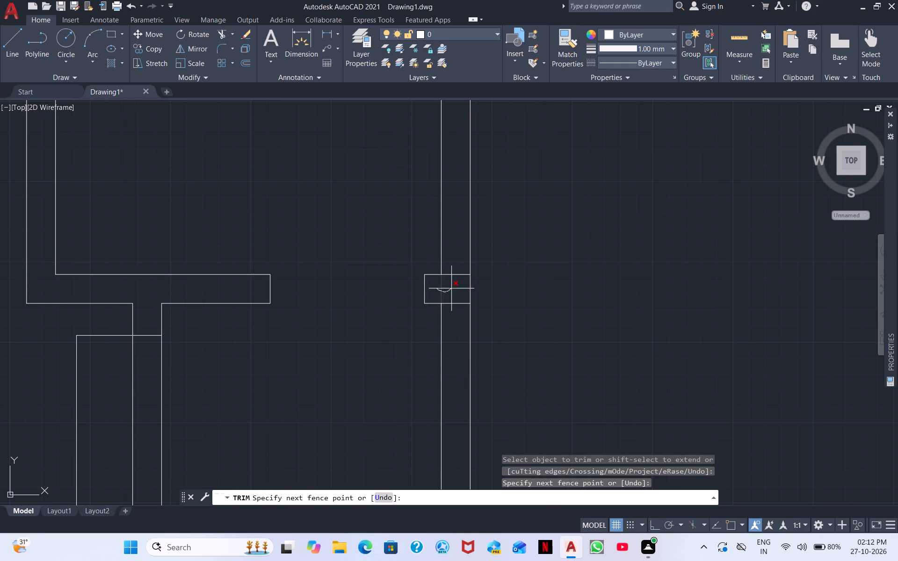
pyautogui.moveTo(451, 288); pyautogui.dragTo(461, 267)
pyautogui.moveTo(450, 289); pyautogui.dragTo(451, 322)
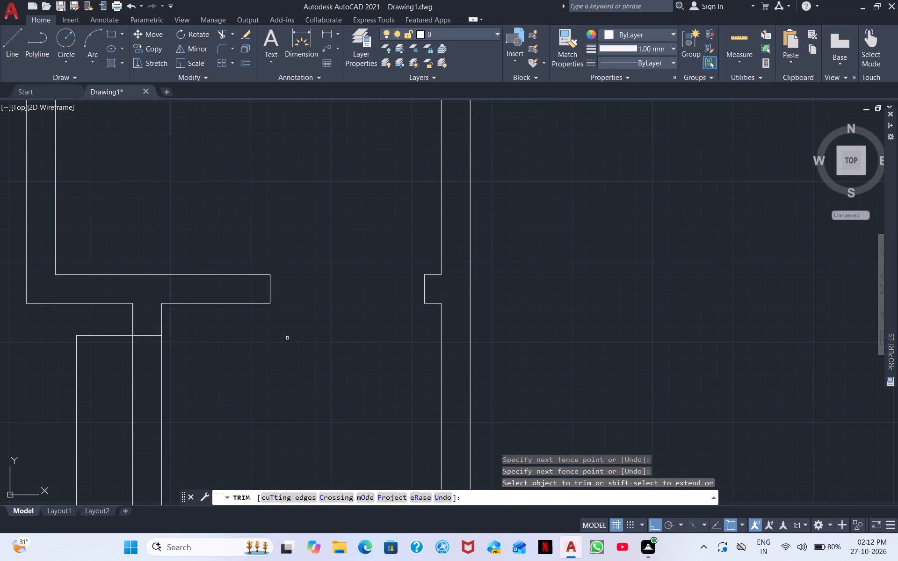
# Trim the door opening through the partition below the small upper room and remove the door rectangle's projecting sides.
pyautogui.scroll(-1, 287, 338)
pyautogui.moveTo(276, 352); pyautogui.dragTo(383, 268, button='middle')
pyautogui.moveTo(347, 317); pyautogui.dragTo(197, 292)
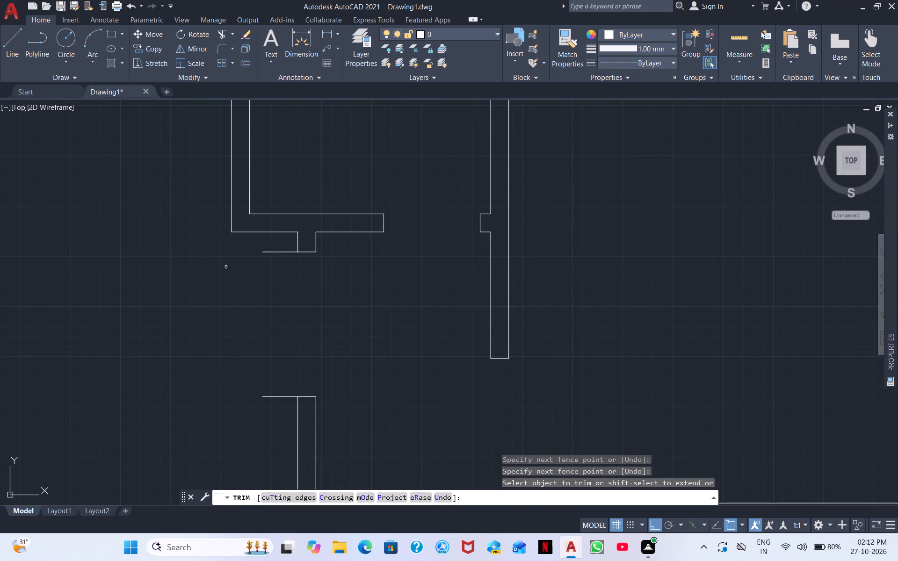
pyautogui.moveTo(280, 249); pyautogui.dragTo(271, 289)
pyautogui.moveTo(270, 378); pyautogui.dragTo(289, 443)
# Trim the overlapping lines where the small upper room's two side walls meet the top outer wall.
pyautogui.scroll(-2, 412, 372)
pyautogui.moveTo(406, 368); pyautogui.dragTo(388, 437, button='middle')
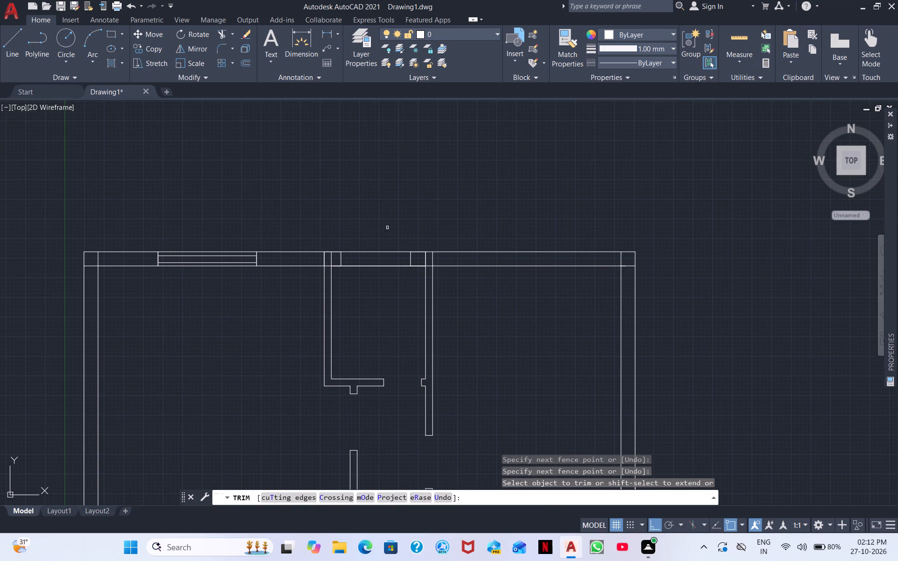
pyautogui.scroll(2, 343, 274)
pyautogui.moveTo(381, 289); pyautogui.dragTo(349, 362, button='middle')
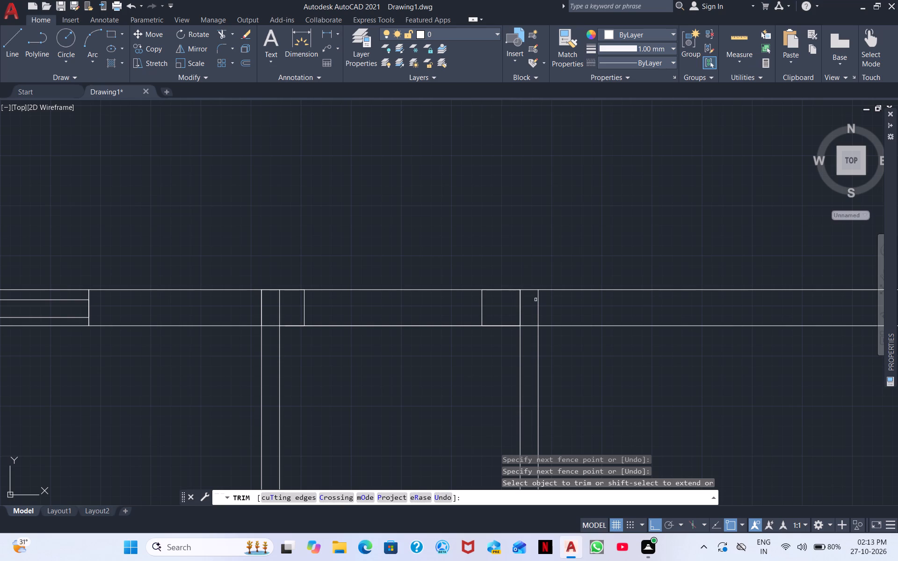
pyautogui.moveTo(536, 300); pyautogui.dragTo(546, 302)
pyautogui.moveTo(528, 323); pyautogui.dragTo(533, 338)
pyautogui.moveTo(461, 355); pyautogui.dragTo(555, 362, button='middle')
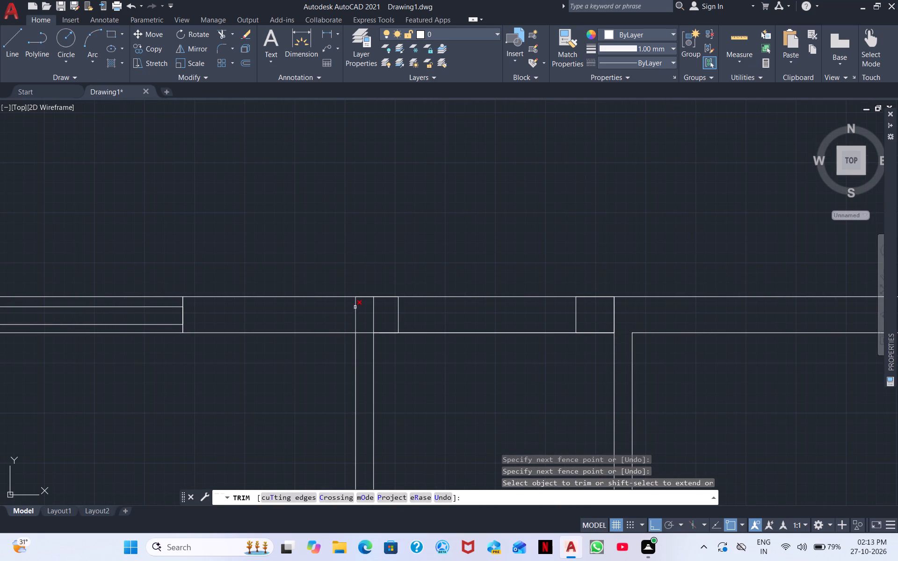
pyautogui.moveTo(372, 311); pyautogui.dragTo(377, 314)
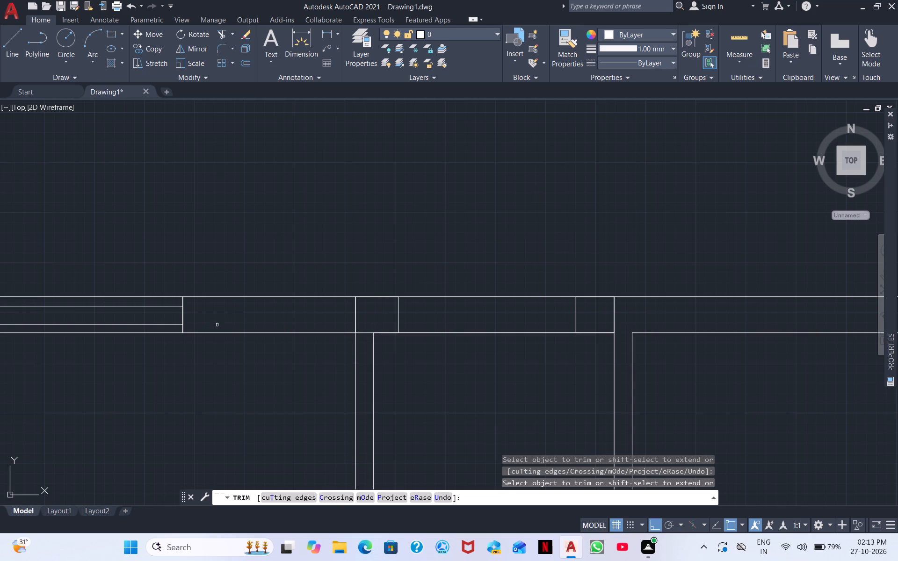
# Trim the left wall's inner face inside the column and cut the door opening through the wall above the lower-left outline.
pyautogui.scroll(-2, 195, 354)
pyautogui.moveTo(180, 394); pyautogui.dragTo(393, 251, button='middle')
pyautogui.moveTo(402, 297); pyautogui.dragTo(386, 274, button='middle')
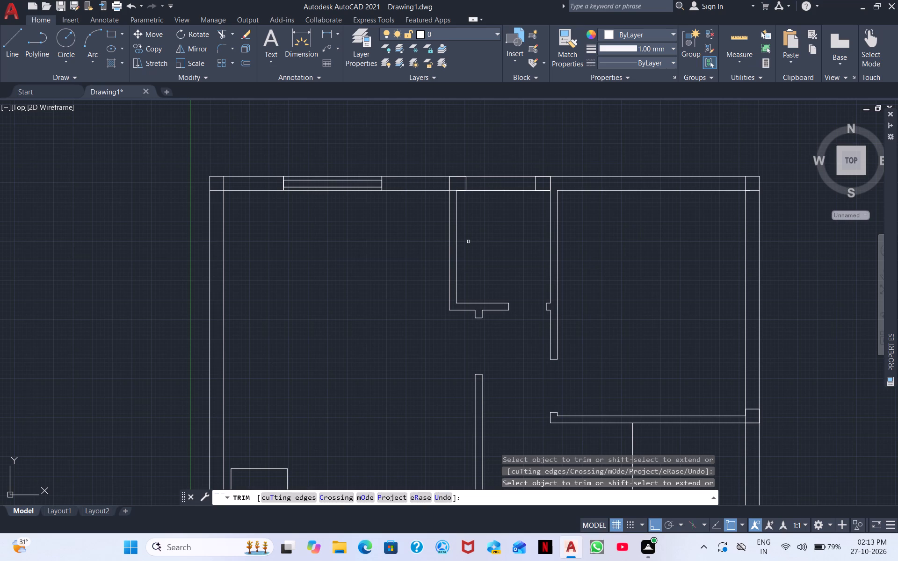
pyautogui.scroll(-1, 422, 283)
pyautogui.moveTo(408, 309); pyautogui.dragTo(371, 168, button='middle')
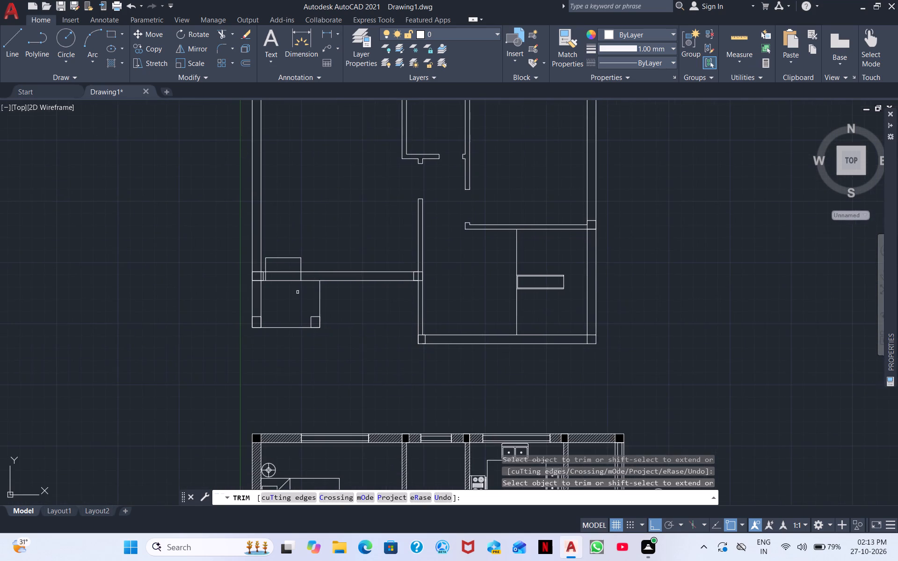
pyautogui.scroll(3, 297, 293)
pyautogui.moveTo(264, 286); pyautogui.dragTo(284, 384, button='middle')
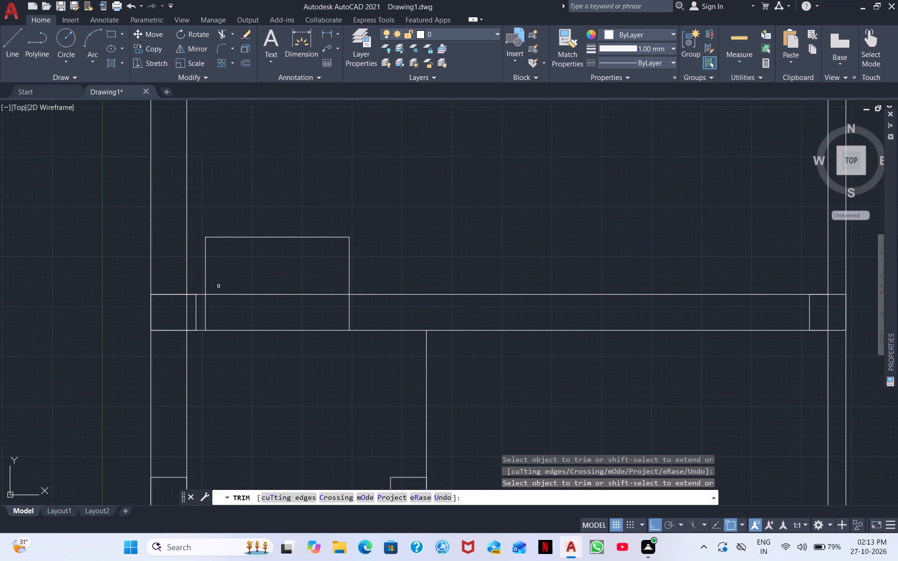
pyautogui.click(186, 308)
pyautogui.moveTo(280, 227); pyautogui.dragTo(268, 382)
pyautogui.moveTo(201, 277); pyautogui.dragTo(224, 277)
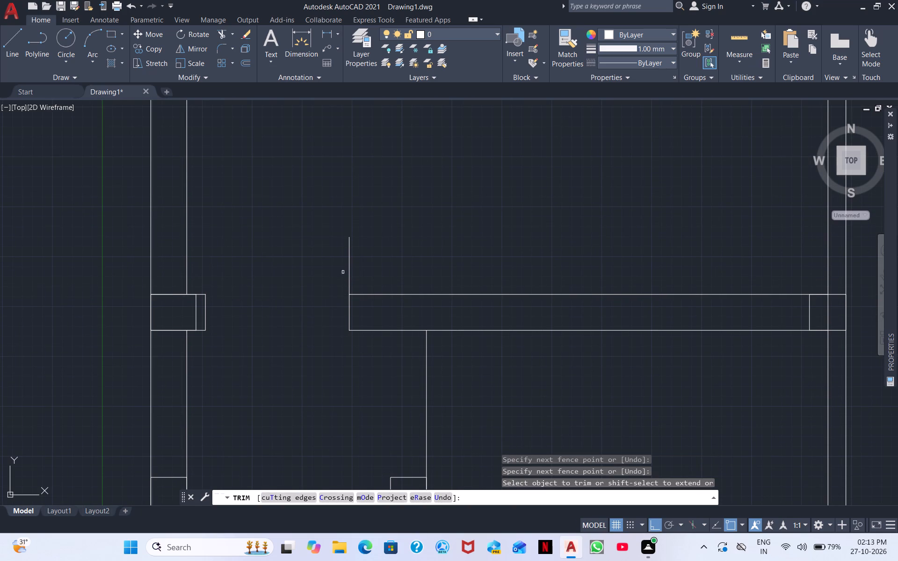
pyautogui.moveTo(352, 272); pyautogui.dragTo(317, 261)
pyautogui.rightClick(473, 413)
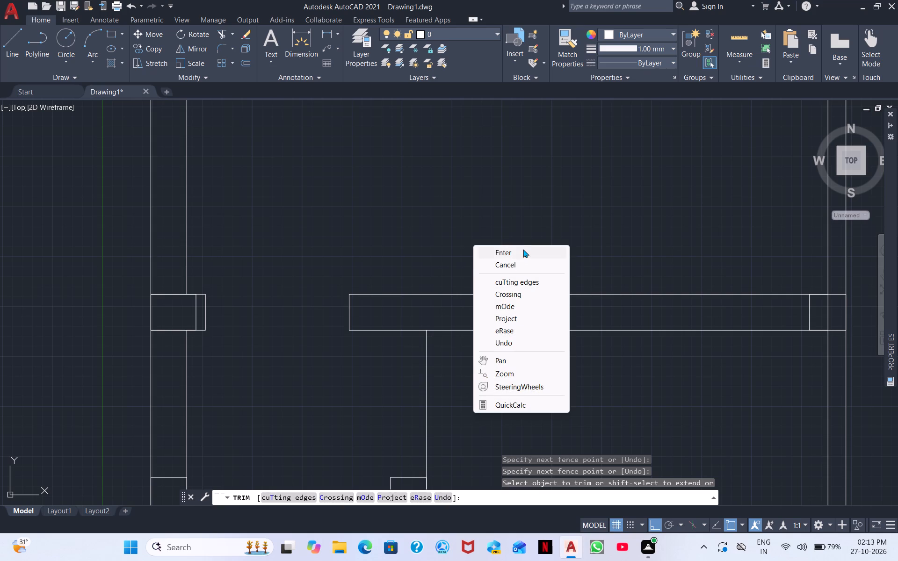
pyautogui.click(523, 249)
# Trim the partition's face line inside the column at the right end of the wall above the lower-left outline.
pyautogui.scroll(-1, 551, 243)
pyautogui.moveTo(624, 234); pyautogui.dragTo(333, 190, button='middle')
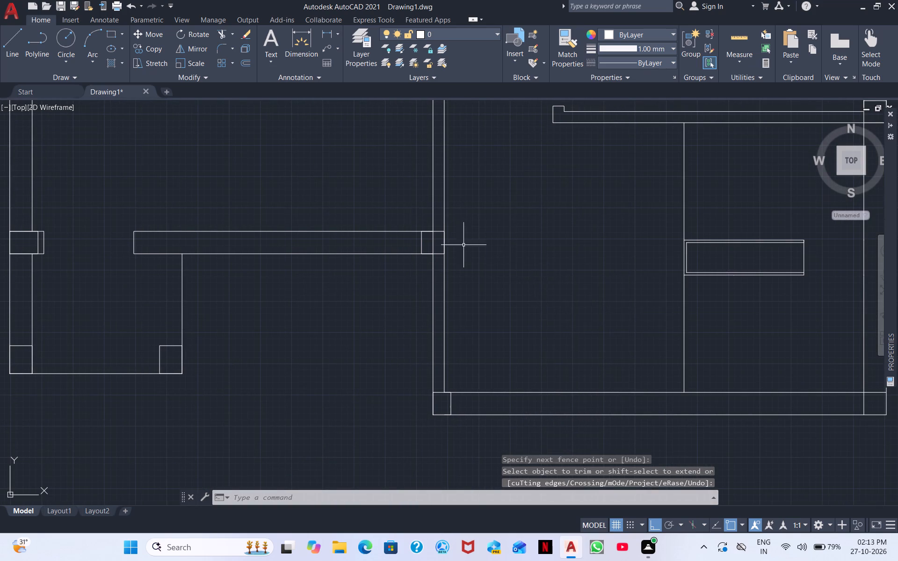
pyautogui.rightClick(532, 280)
pyautogui.click(593, 281)
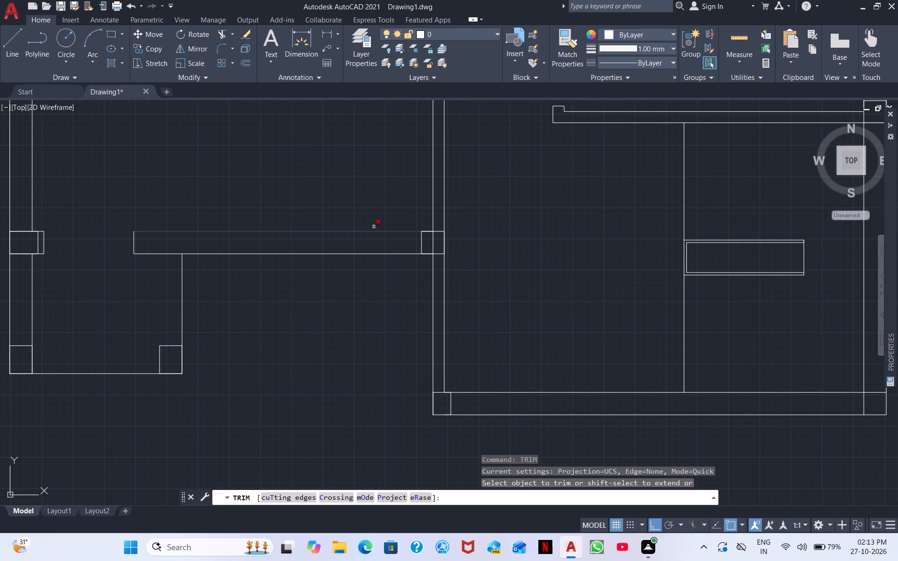
pyautogui.scroll(2, 370, 226)
pyautogui.moveTo(533, 260); pyautogui.dragTo(523, 278)
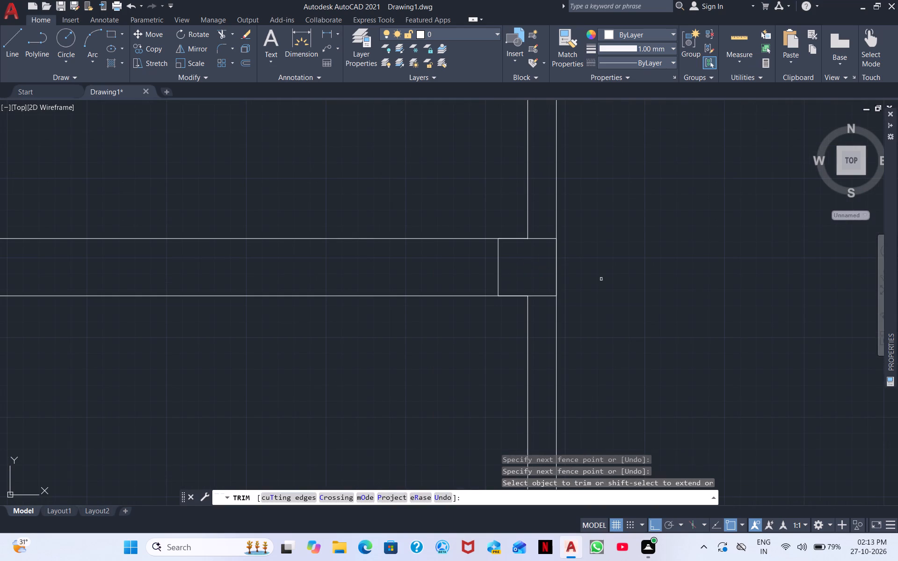
pyautogui.scroll(-2, 602, 277)
pyautogui.moveTo(634, 280); pyautogui.dragTo(547, 91, button='middle')
pyautogui.scroll(1, 551, 187)
pyautogui.scroll(-3, 551, 187)
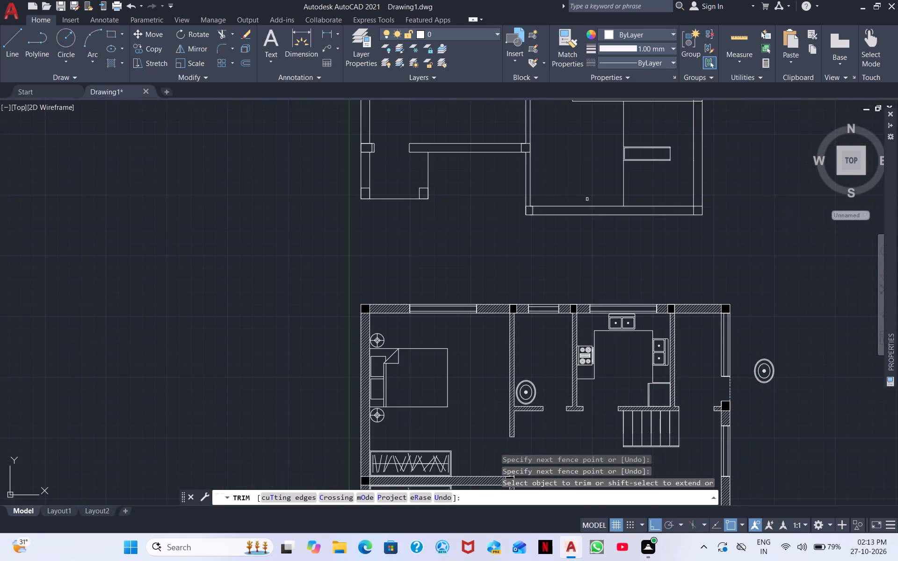
pyautogui.moveTo(611, 235); pyautogui.dragTo(309, 340, button='middle')
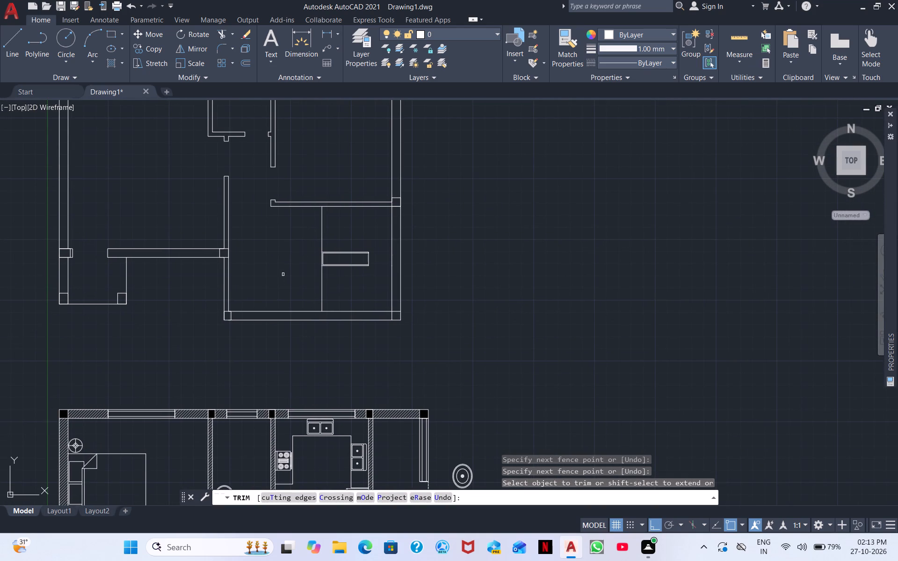
pyautogui.rightClick(494, 243)
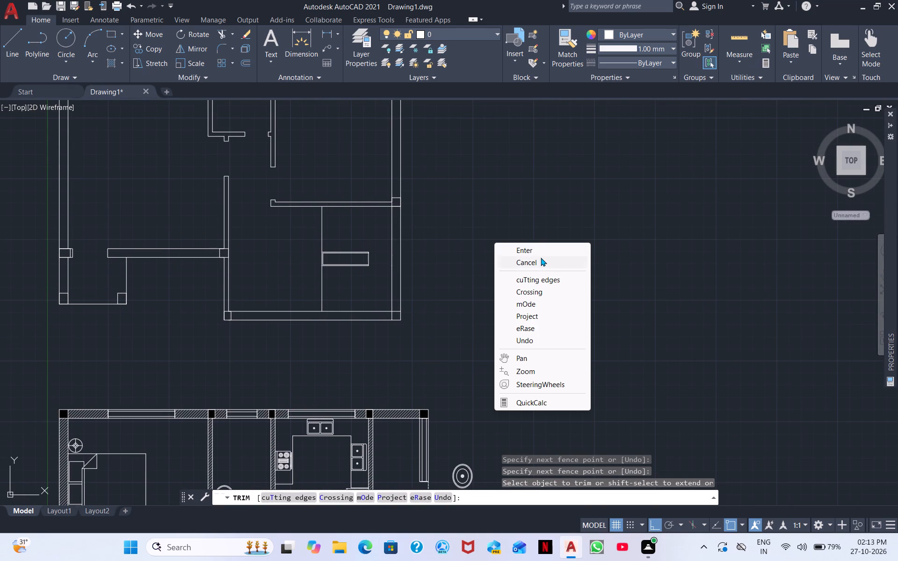
pyautogui.click(542, 248)
# Offset the right end line of the narrow rectangle in the stair area inward by 1".
pyautogui.write('O')
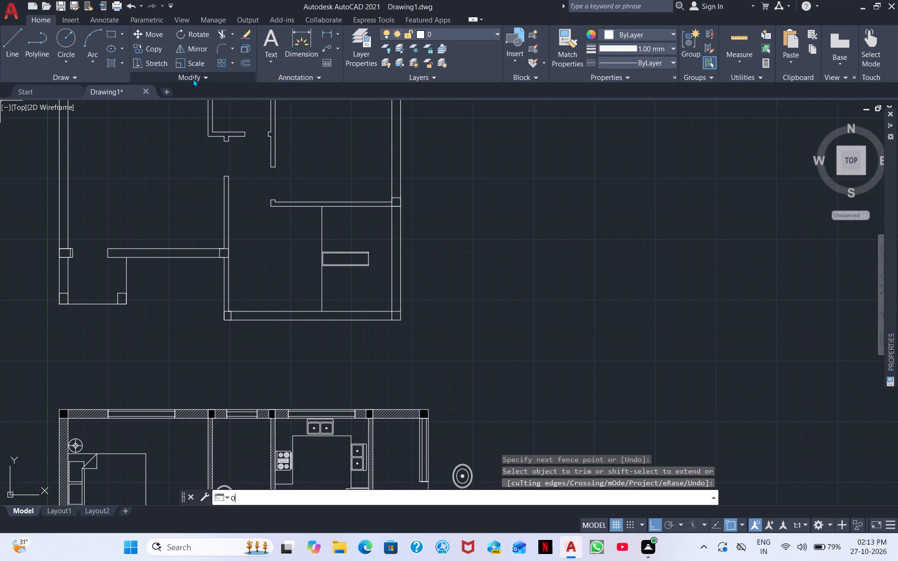
pyautogui.press('space')
pyautogui.scroll(3, 356, 231)
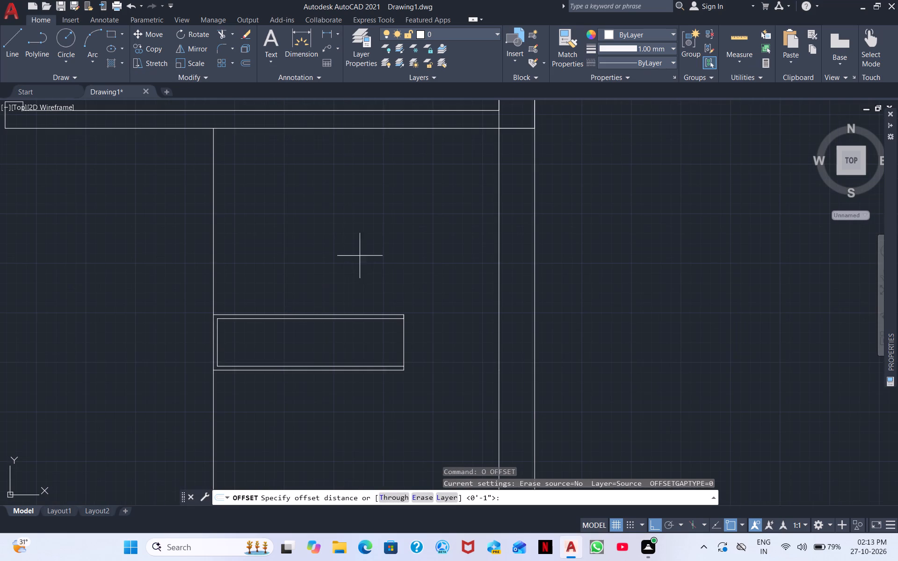
pyautogui.press('space')
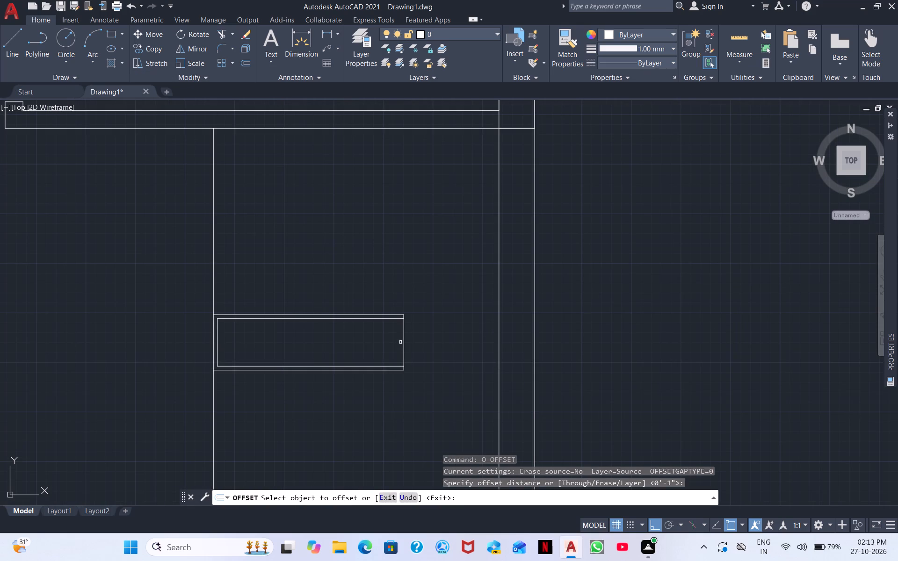
pyautogui.click(403, 337)
pyautogui.click(383, 339)
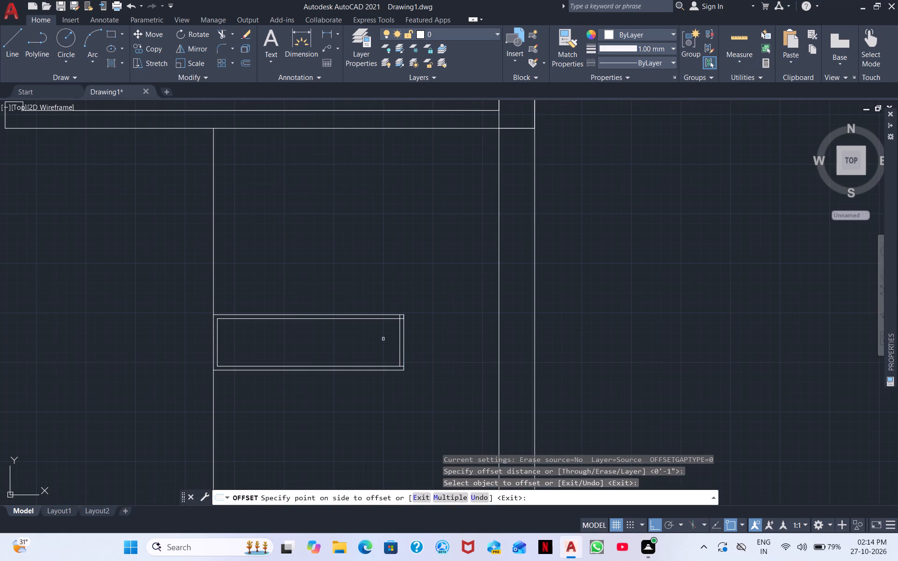
# Trim the overlapping ends of the inner offset lines at the narrow stair rectangle's upper-right corner.
pyautogui.scroll(4, 438, 323)
pyautogui.moveTo(376, 316); pyautogui.dragTo(520, 162, button='middle')
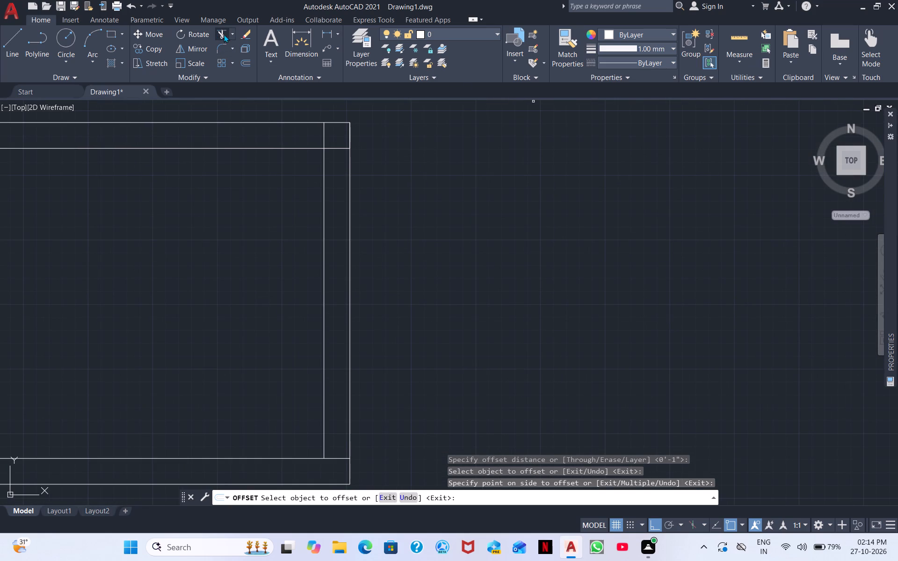
pyautogui.click(224, 36)
pyautogui.scroll(3, 346, 321)
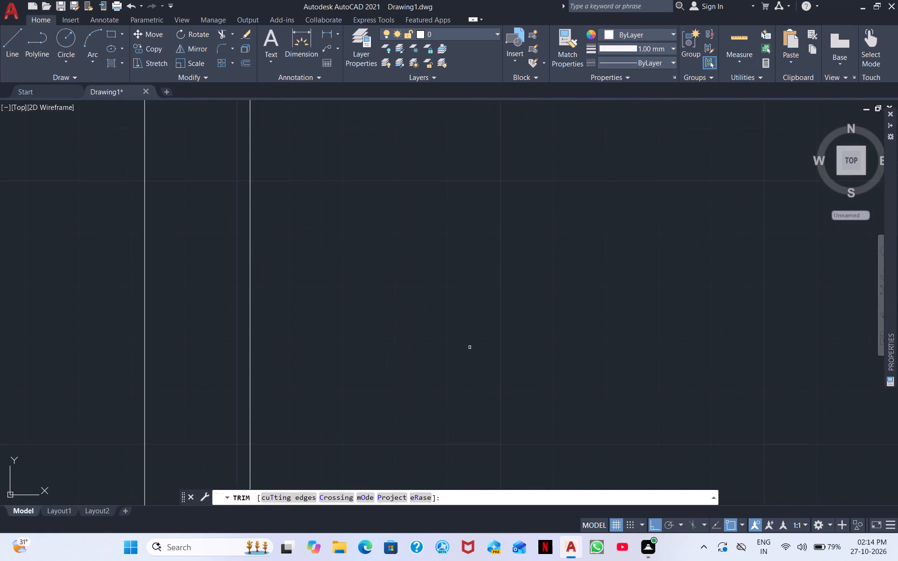
pyautogui.moveTo(470, 419); pyautogui.dragTo(472, 486, button='middle')
pyautogui.scroll(-3, 472, 486)
pyautogui.moveTo(388, 260); pyautogui.dragTo(401, 263)
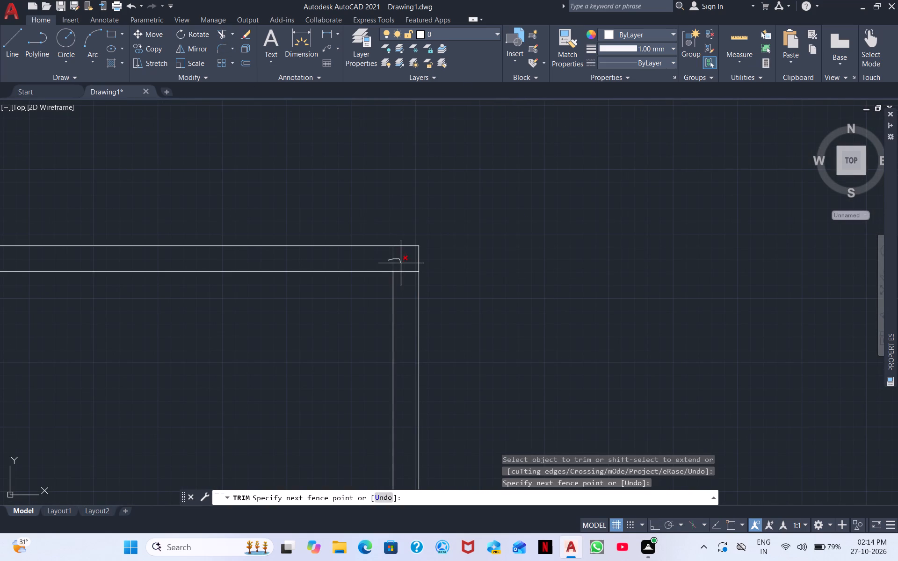
pyautogui.moveTo(401, 263); pyautogui.dragTo(404, 281)
# Trim the inner offset line's overhanging end at the narrow stair rectangle's lower-right corner.
pyautogui.scroll(-3, 458, 328)
pyautogui.moveTo(521, 345); pyautogui.dragTo(558, 245, button='middle')
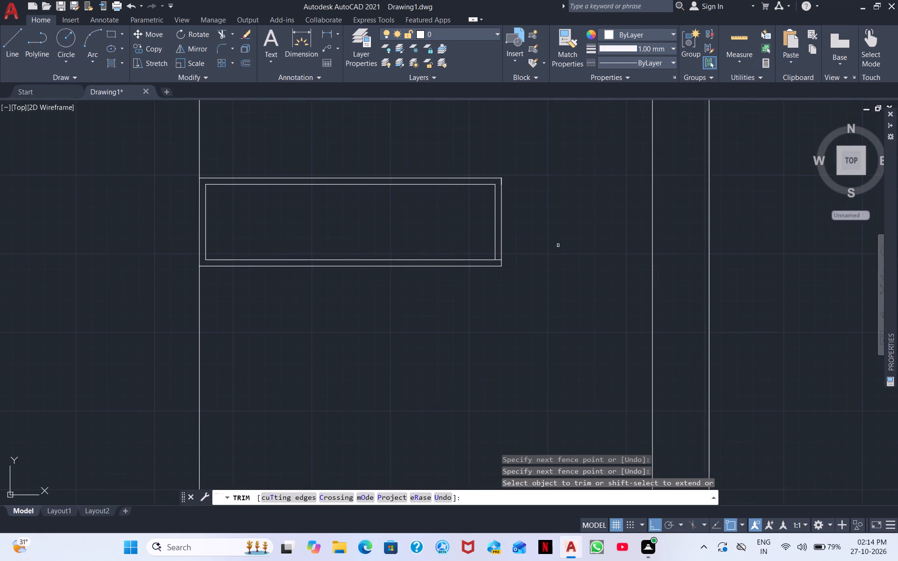
pyautogui.scroll(3, 499, 302)
pyautogui.moveTo(493, 300); pyautogui.dragTo(481, 382, button='middle')
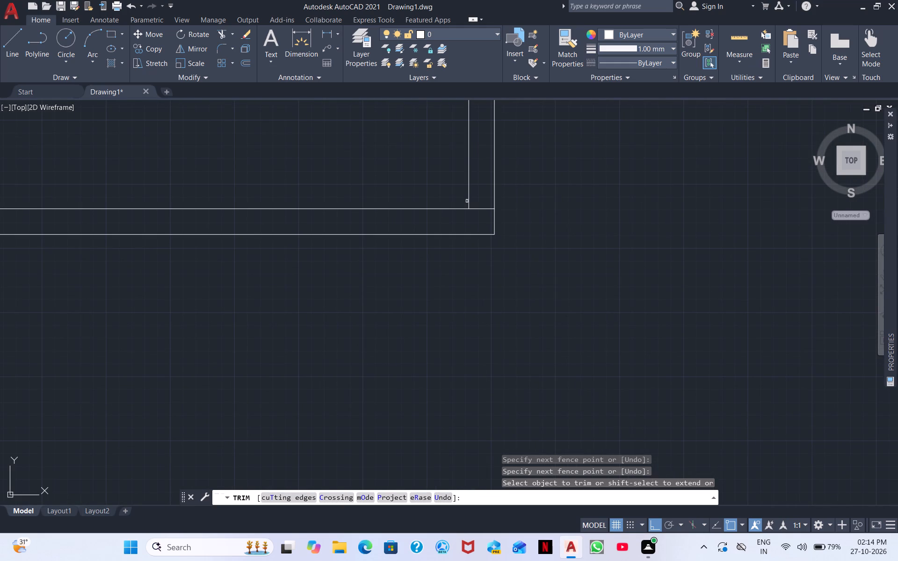
pyautogui.moveTo(487, 192); pyautogui.dragTo(459, 219)
pyautogui.scroll(-2, 530, 201)
pyautogui.scroll(-2, 492, 296)
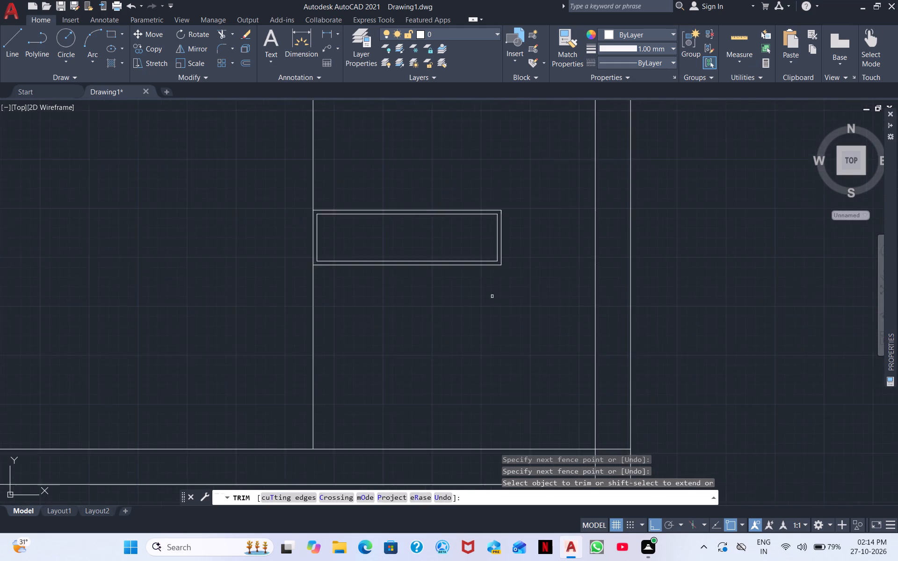
pyautogui.scroll(1, 438, 320)
pyautogui.middleClick(428, 330)
pyautogui.scroll(-1, 428, 330)
pyautogui.rightClick(445, 342)
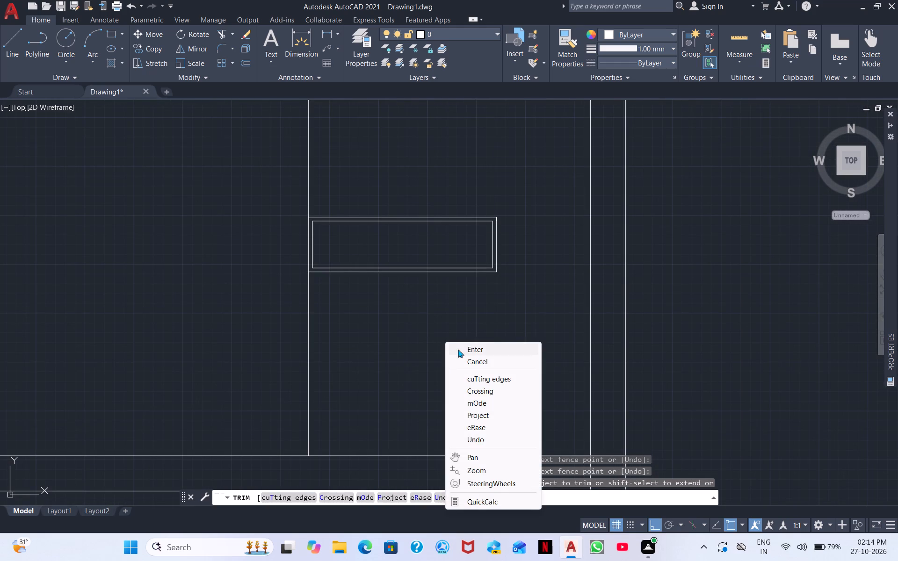
pyautogui.click(459, 349)
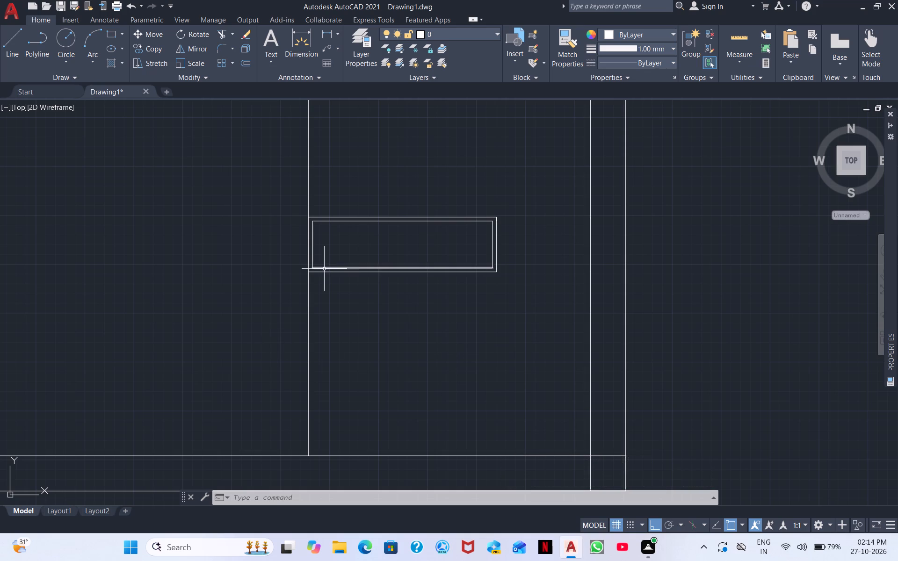
# Draw a vertical line from the narrow rectangle's lower-left corner down to the bottom wall's inner face.
pyautogui.click(10, 45)
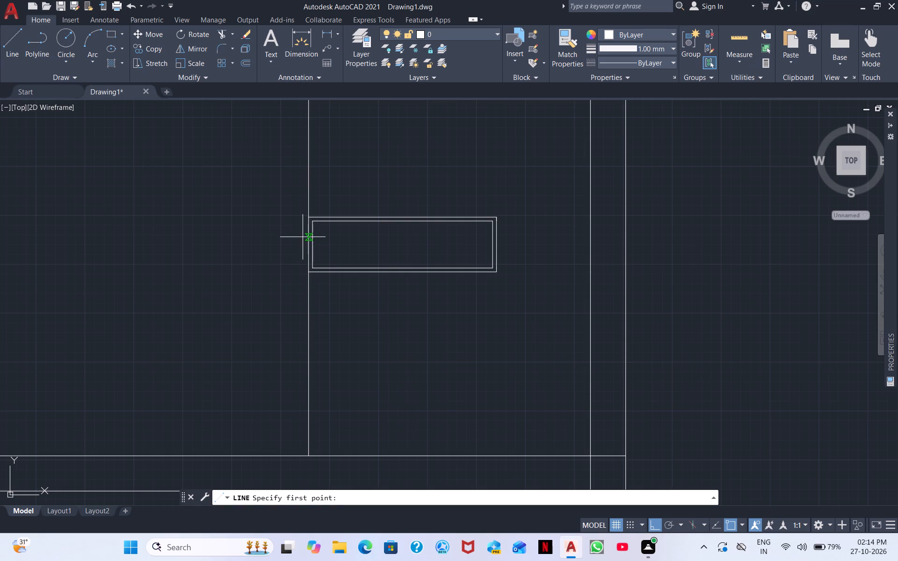
pyautogui.click(308, 273)
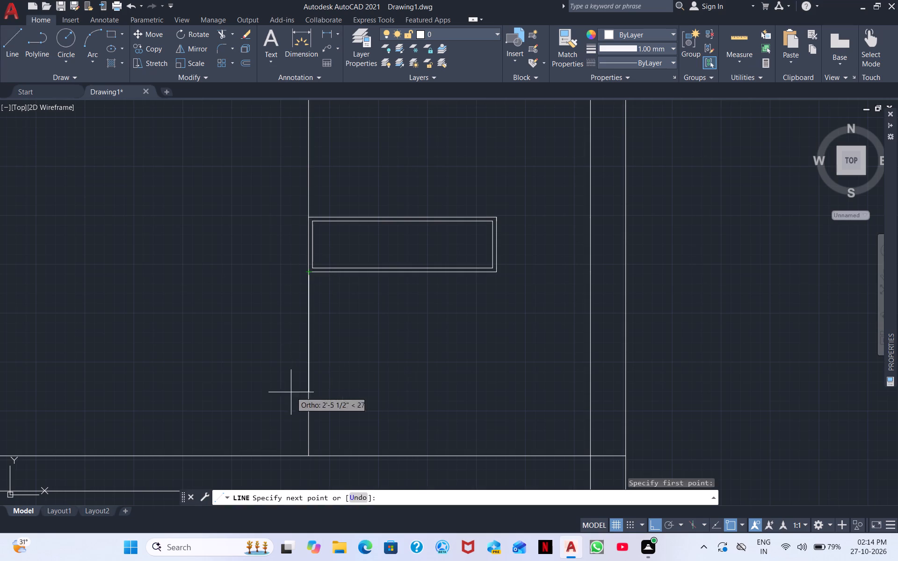
pyautogui.click(311, 454)
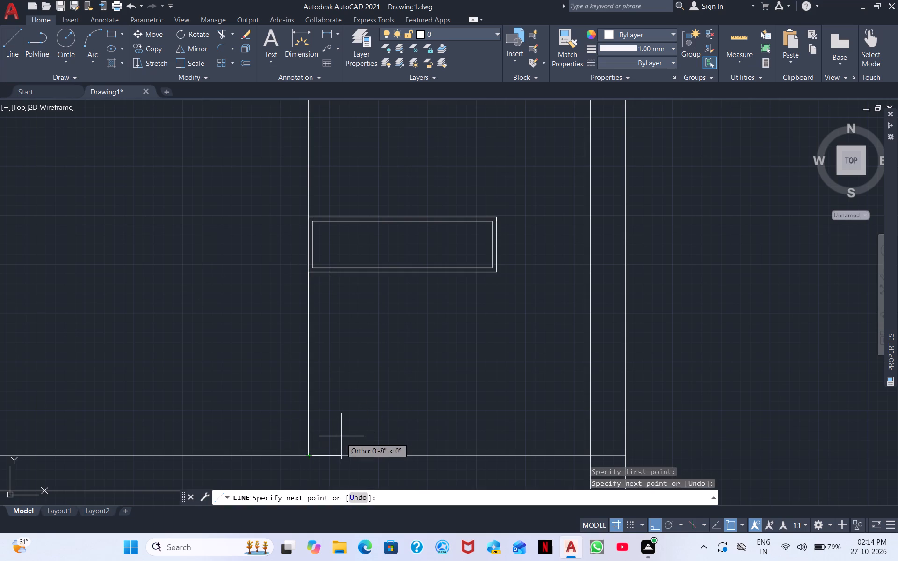
pyautogui.press('Escape')
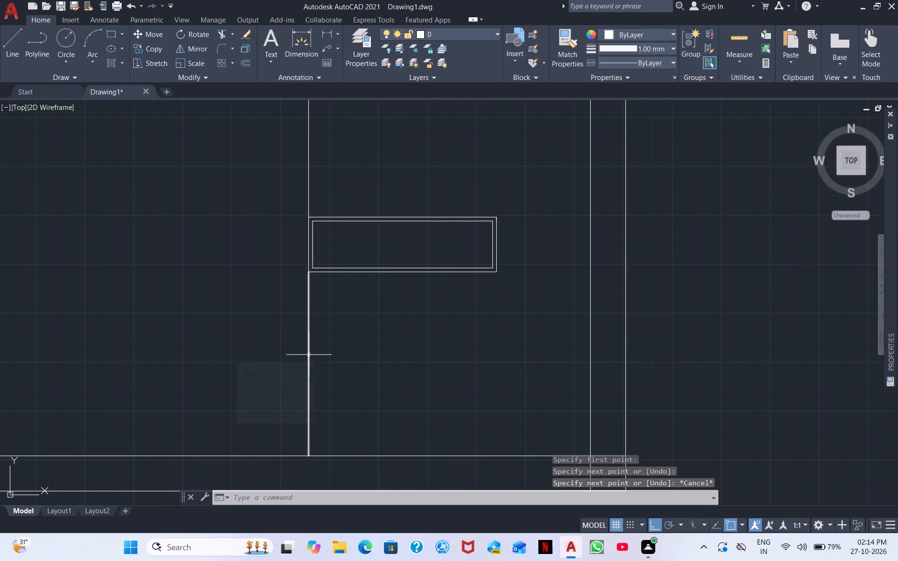
# Copy the new vertical line as a fitted array of 5 items, ending at the narrow rectangle's right end.
pyautogui.click(309, 355)
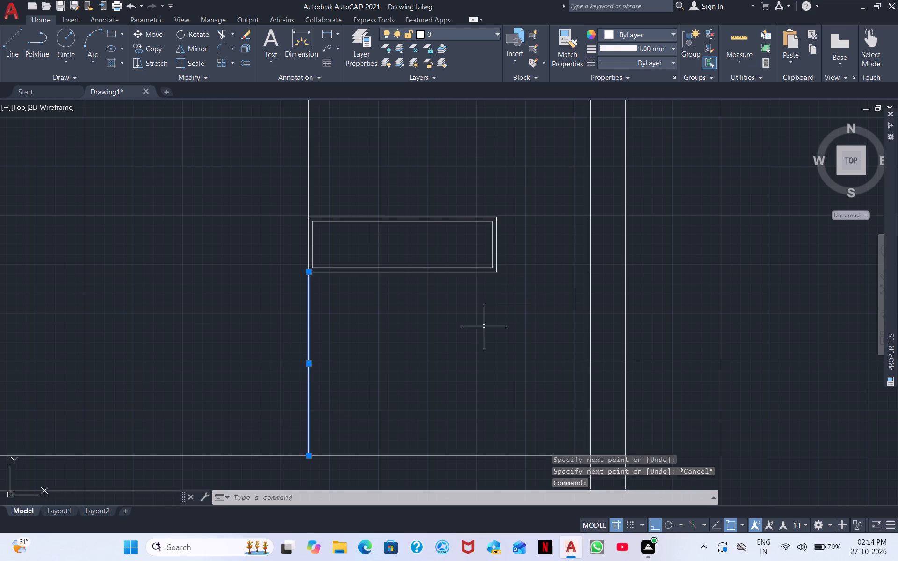
pyautogui.rightClick(482, 329)
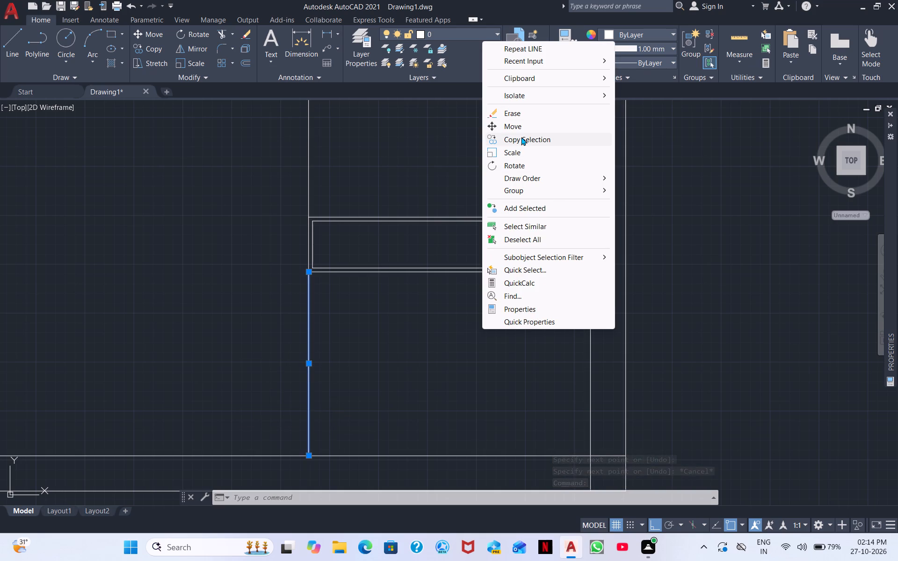
pyautogui.click(521, 137)
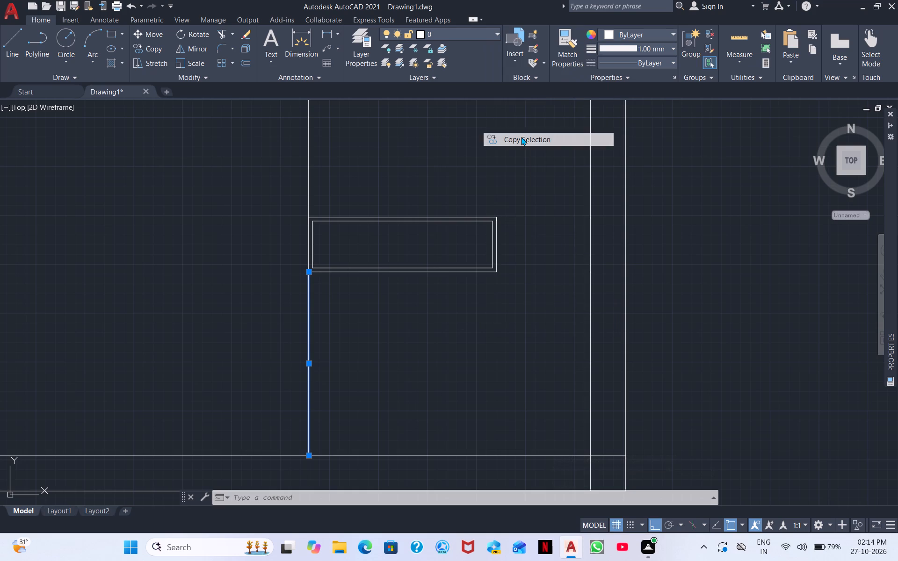
pyautogui.click(307, 364)
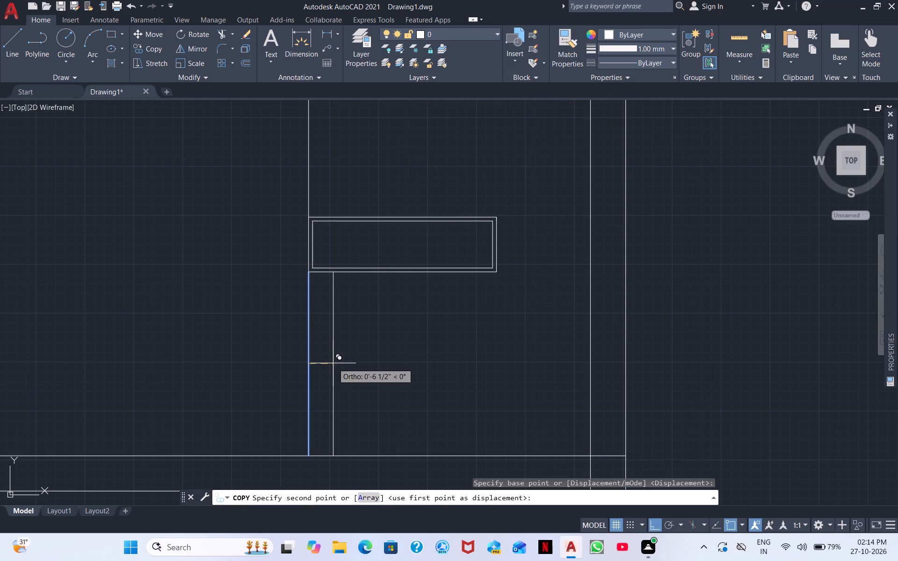
pyautogui.click(362, 495)
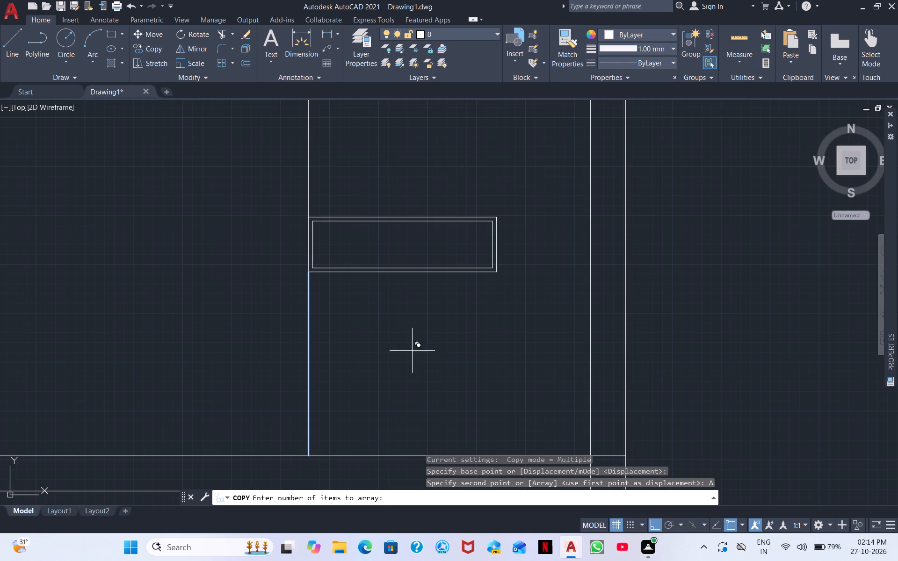
pyautogui.scroll(-2, 420, 333)
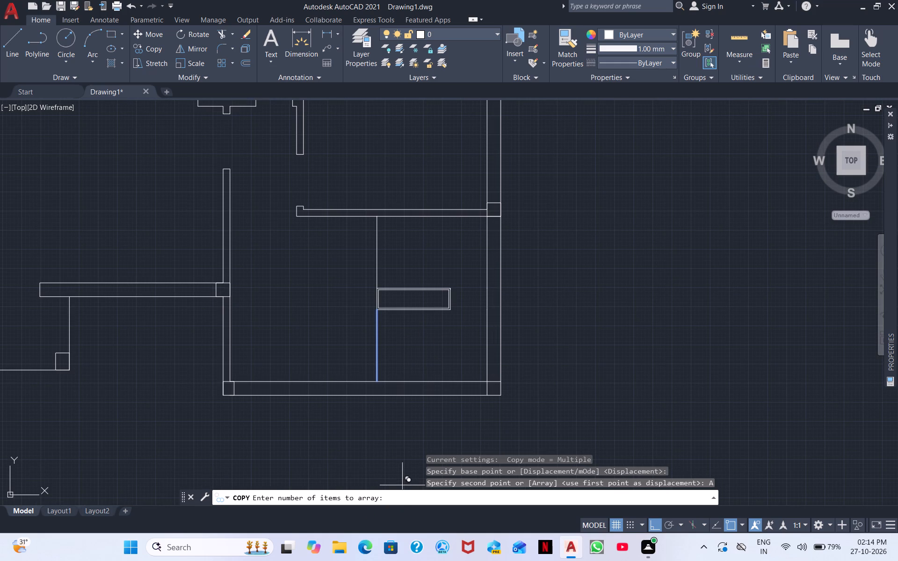
pyautogui.press('5')
pyautogui.press('Return')
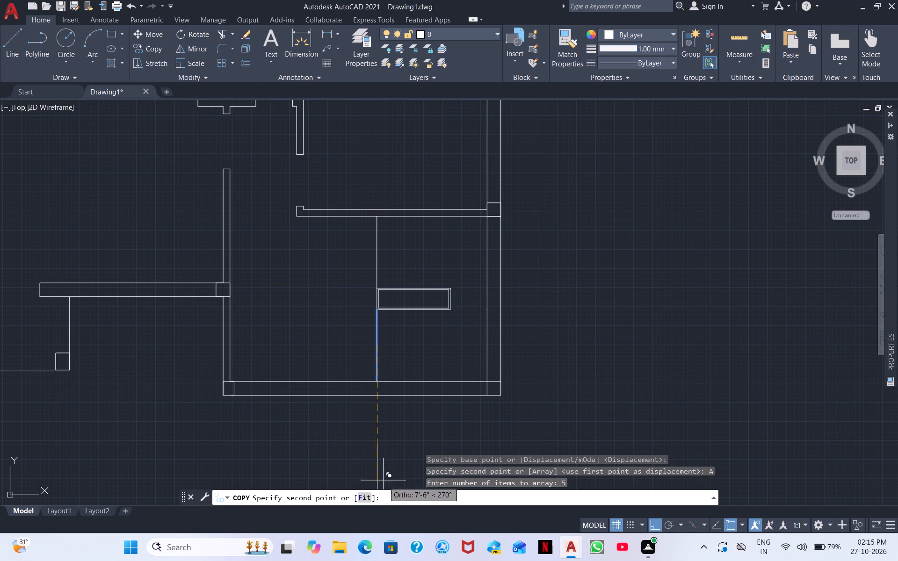
pyautogui.click(364, 501)
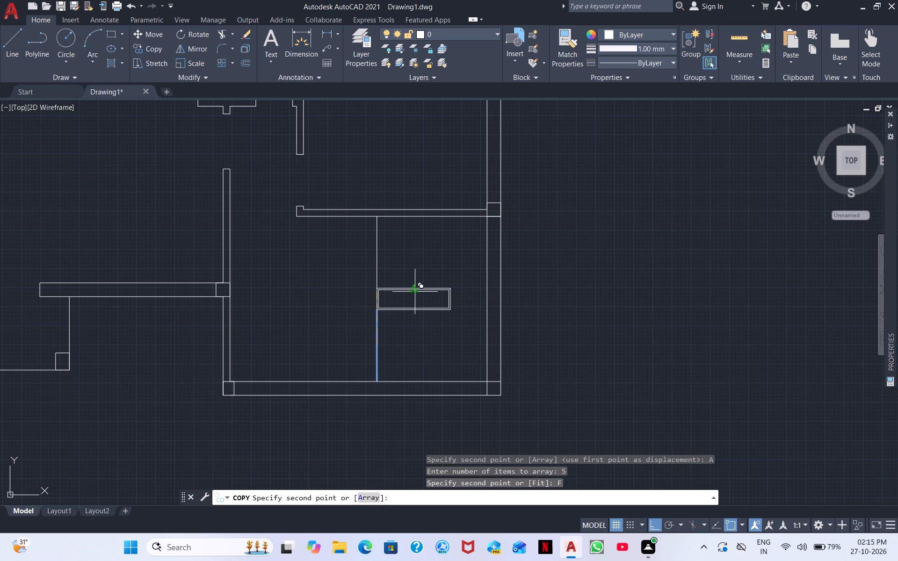
pyautogui.scroll(3, 450, 324)
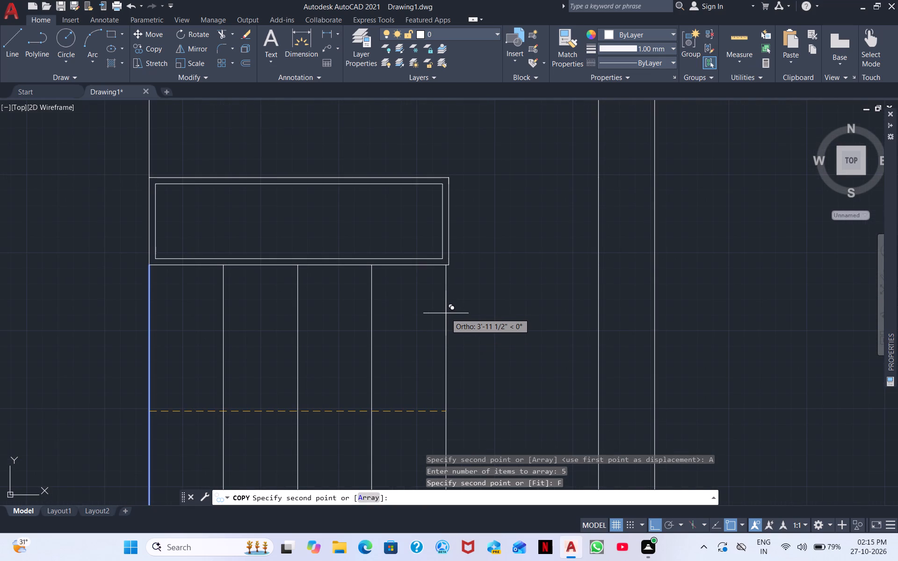
pyautogui.scroll(4, 448, 313)
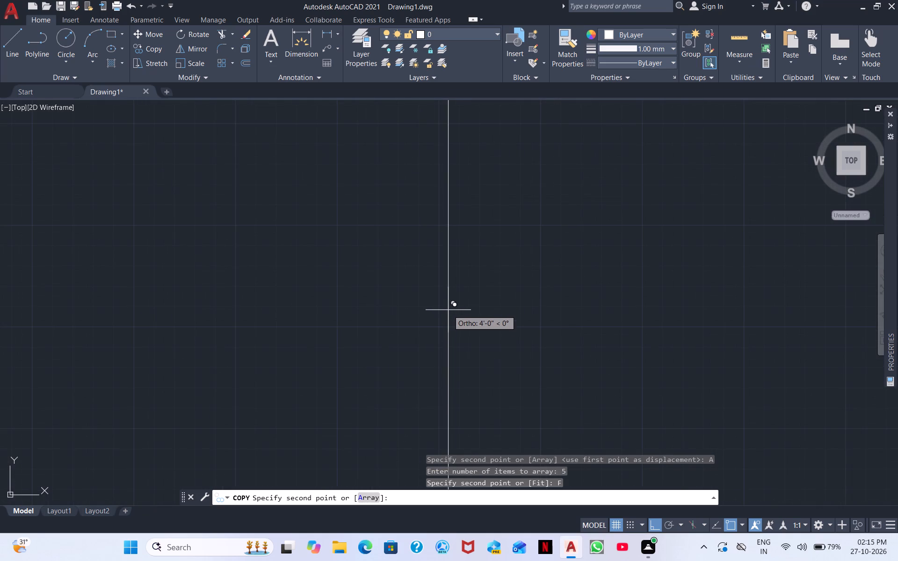
pyautogui.moveTo(448, 310); pyautogui.dragTo(416, 434, button='middle')
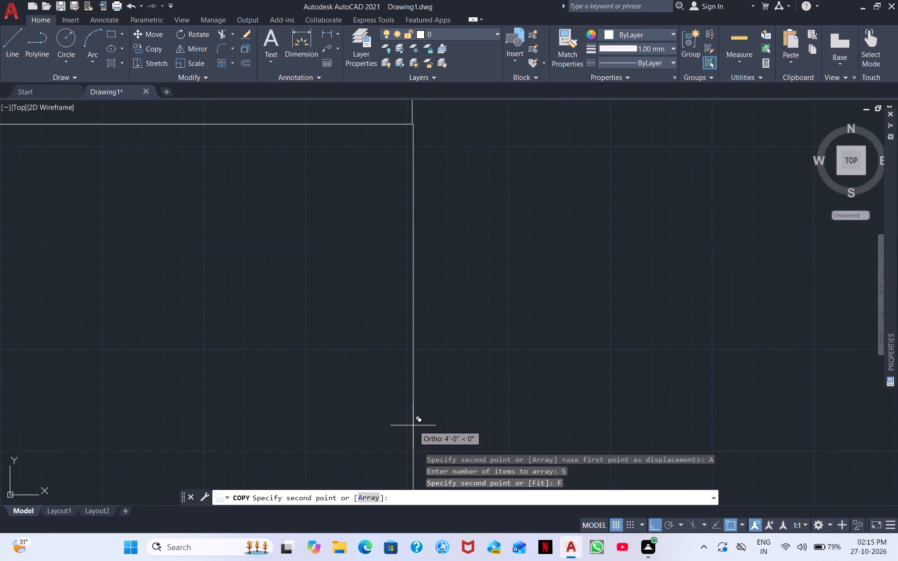
pyautogui.click(412, 425)
pyautogui.scroll(-3, 417, 416)
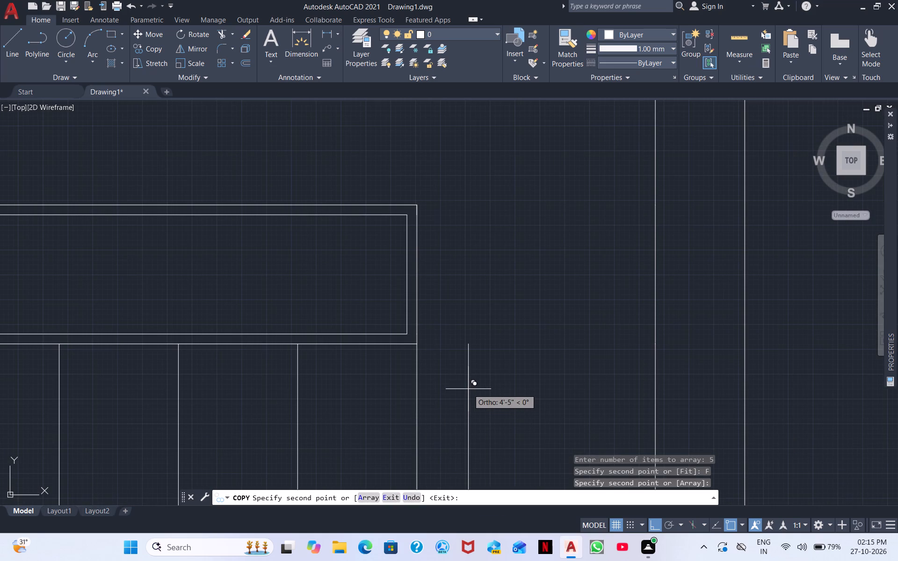
pyautogui.press('Escape')
# Draw a diagonal line from the narrow rectangle's lower-right corner to the inner corner of the bottom and right walls.
pyautogui.scroll(-3, 468, 389)
pyautogui.moveTo(486, 388); pyautogui.dragTo(502, 341, button='middle')
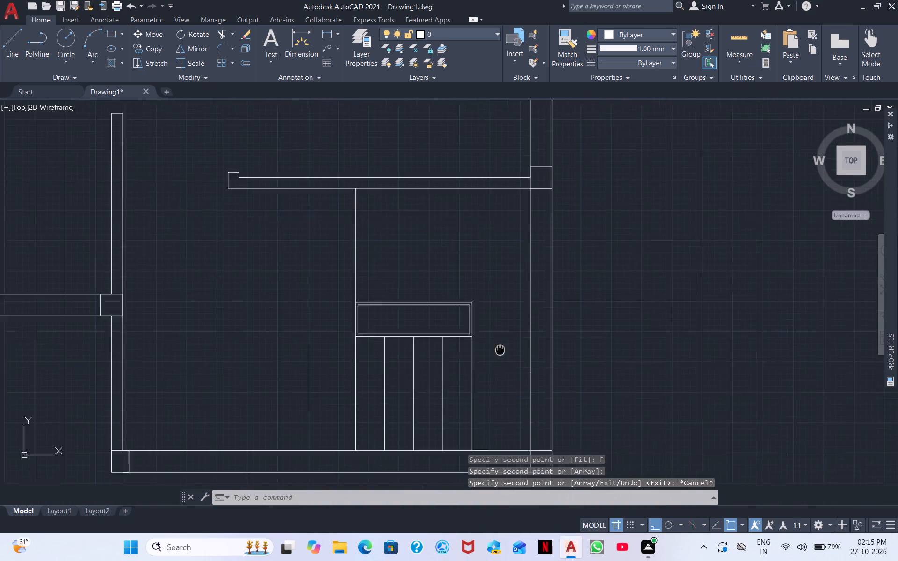
pyautogui.moveTo(502, 341); pyautogui.dragTo(514, 273, button='middle')
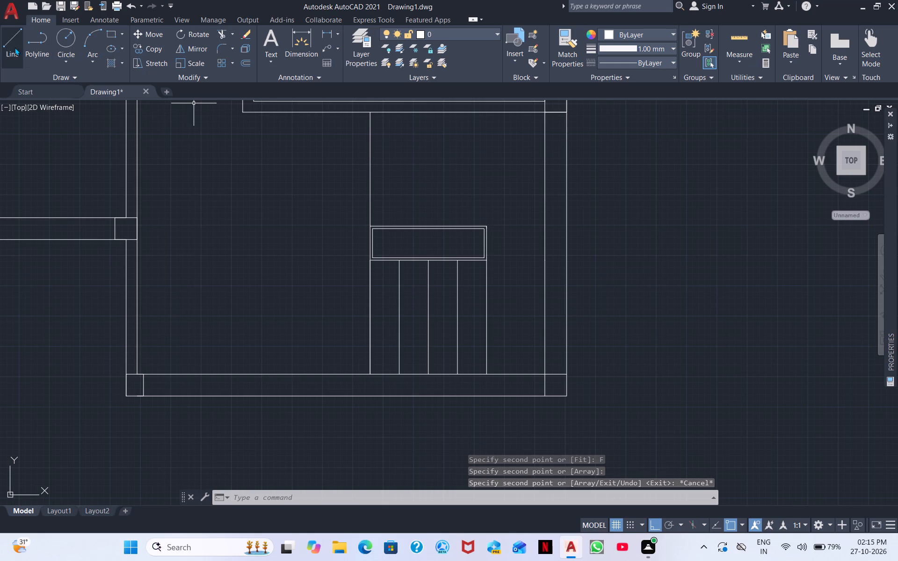
pyautogui.click(11, 50)
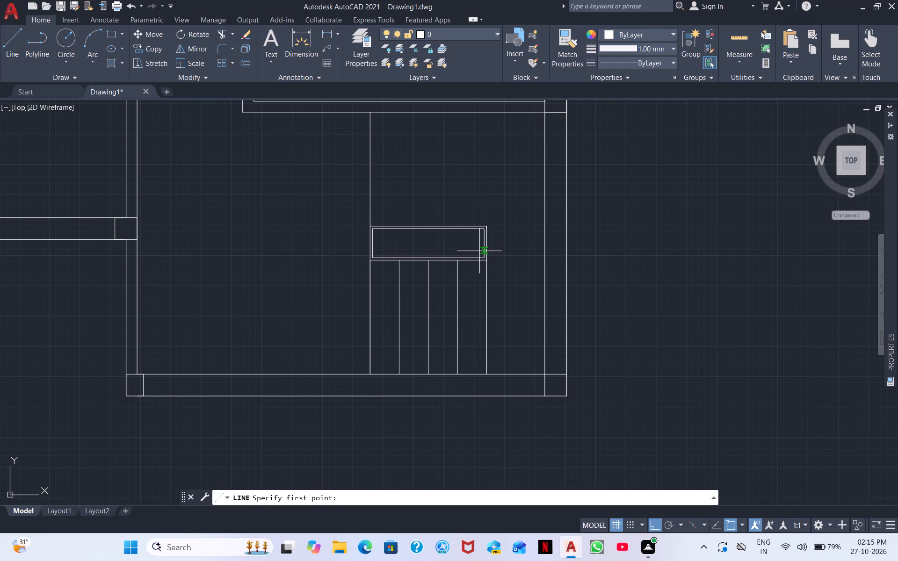
pyautogui.scroll(2, 485, 259)
pyautogui.click(485, 259)
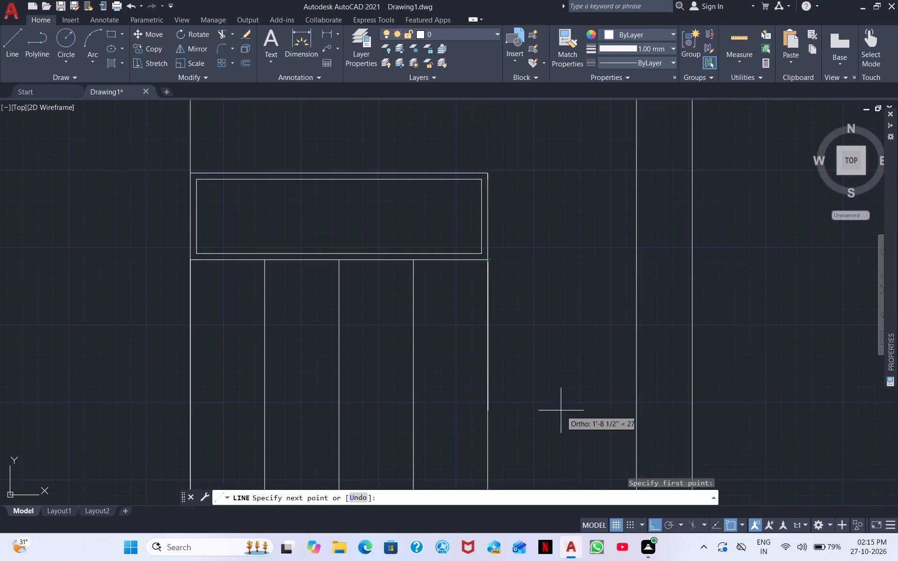
pyautogui.moveTo(614, 397); pyautogui.dragTo(556, 187, button='middle')
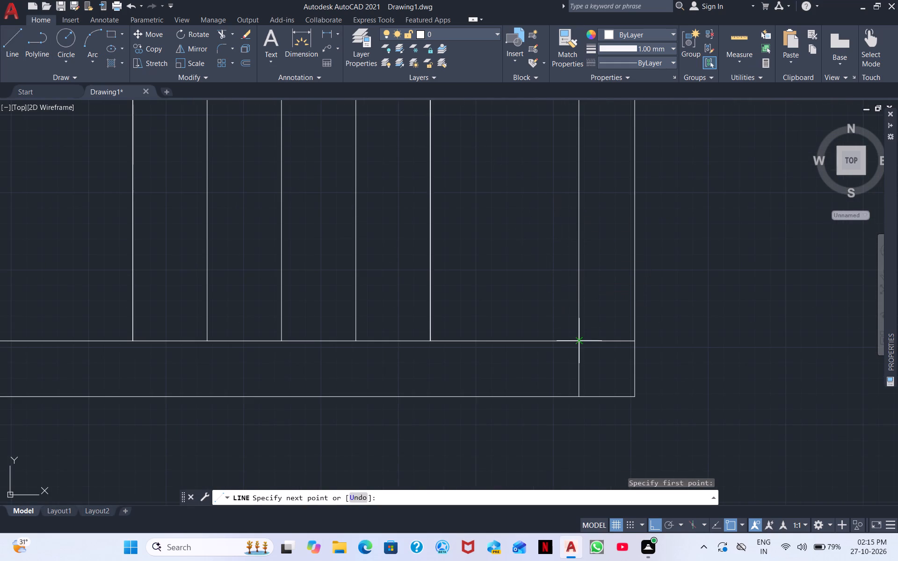
pyautogui.click(578, 338)
pyautogui.moveTo(508, 215); pyautogui.dragTo(478, 352, button='middle')
pyautogui.scroll(-1, 478, 352)
pyautogui.rightClick(457, 225)
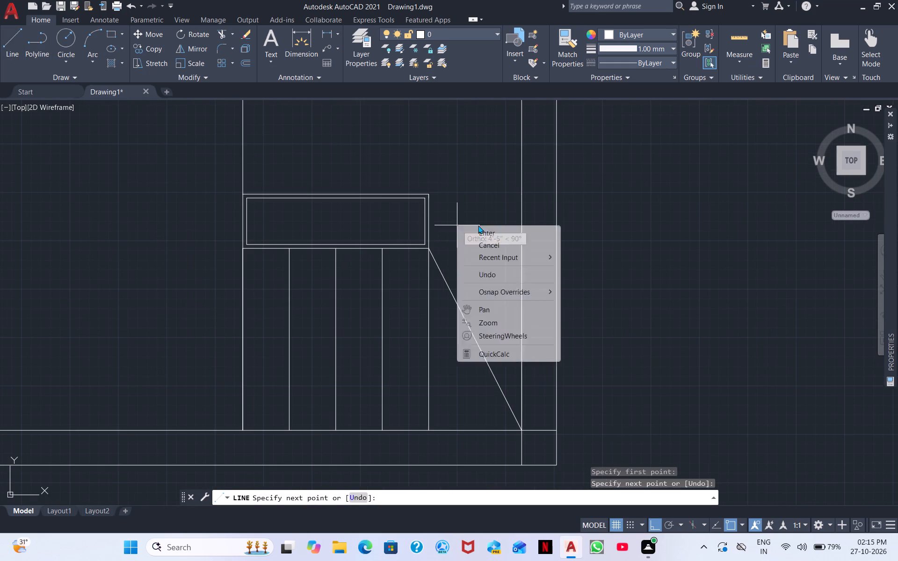
pyautogui.click(489, 235)
# Draw a diagonal line from the narrow stair rectangle's upper-right corner to the inner corner of the stair's upper wall and right wall.
pyautogui.rightClick(476, 249)
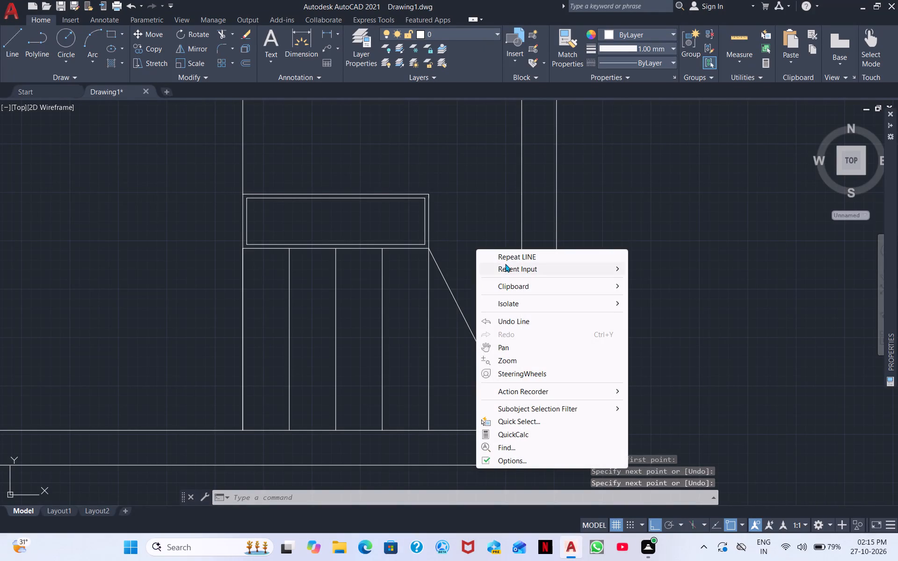
pyautogui.click(512, 257)
pyautogui.moveTo(467, 208); pyautogui.dragTo(428, 326, button='middle')
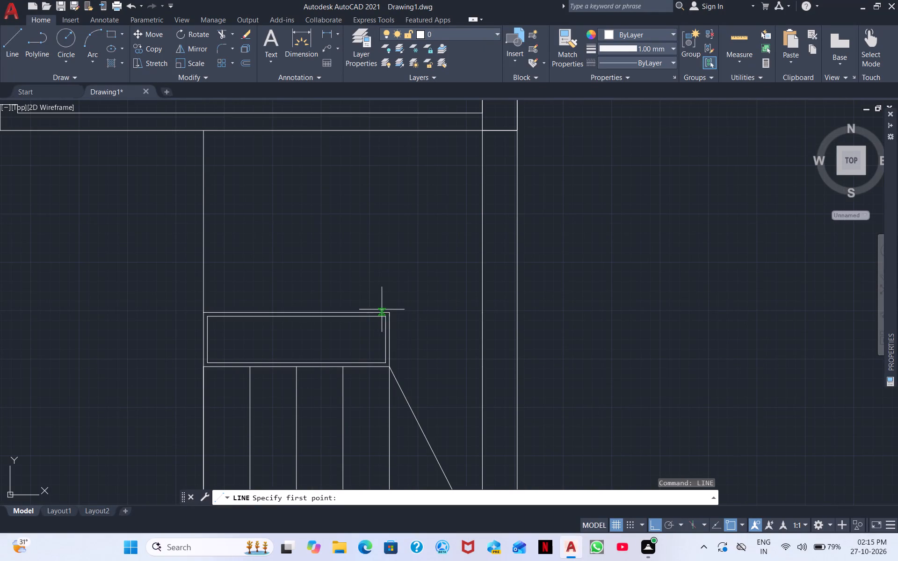
pyautogui.click(386, 312)
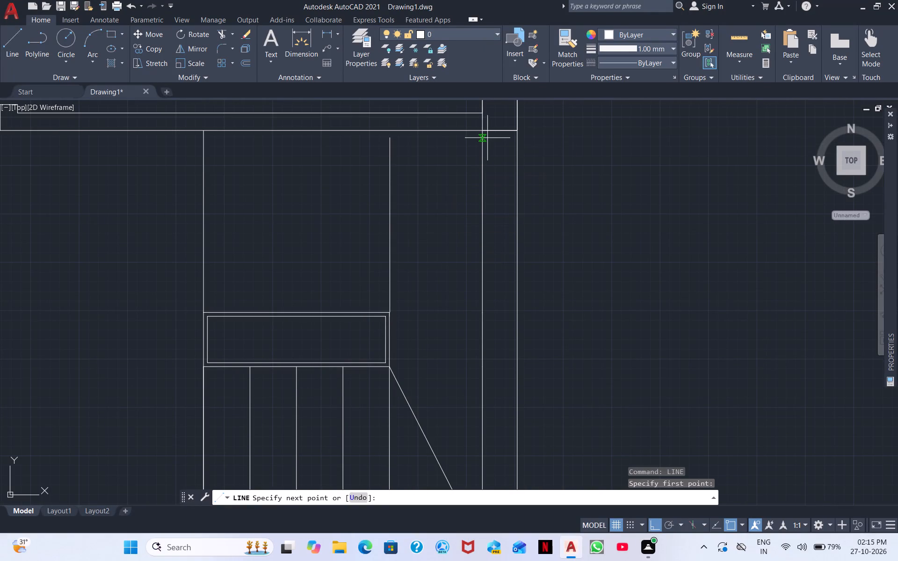
pyautogui.click(481, 129)
pyautogui.scroll(-1, 393, 199)
pyautogui.rightClick(411, 288)
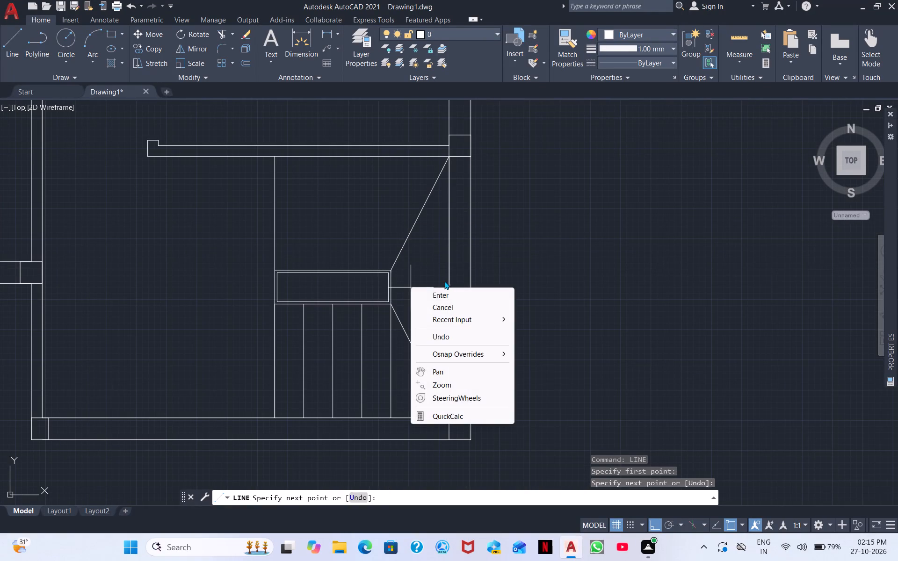
pyautogui.click(449, 296)
# Draw a horizontal line from just below the narrow rectangle's upper-right corner to the right wall's inner face.
pyautogui.rightClick(427, 296)
pyautogui.click(456, 301)
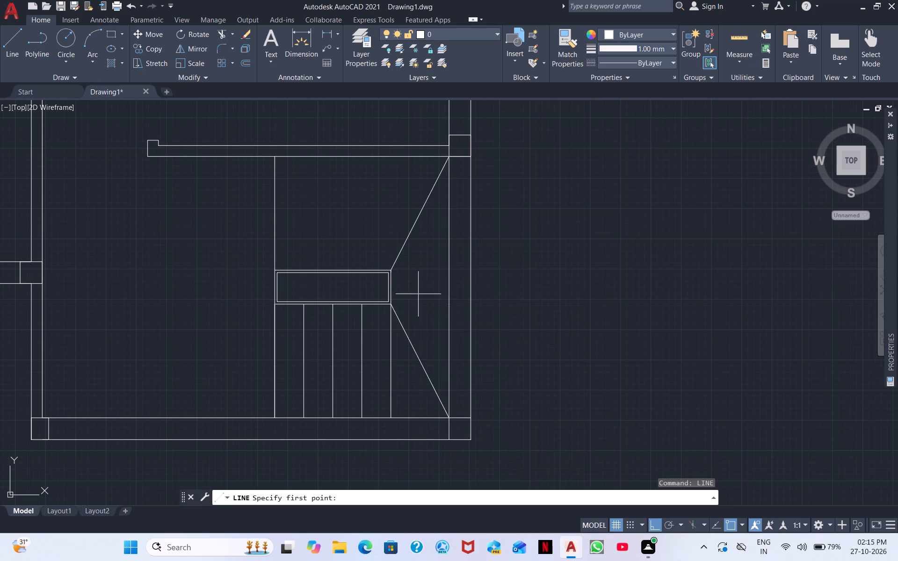
pyautogui.scroll(3, 418, 294)
pyautogui.click(307, 199)
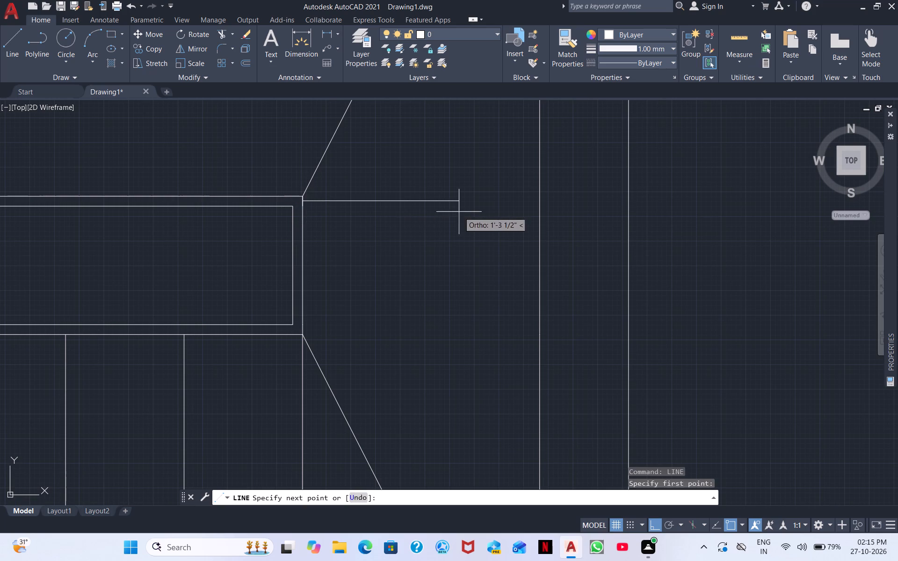
pyautogui.click(541, 205)
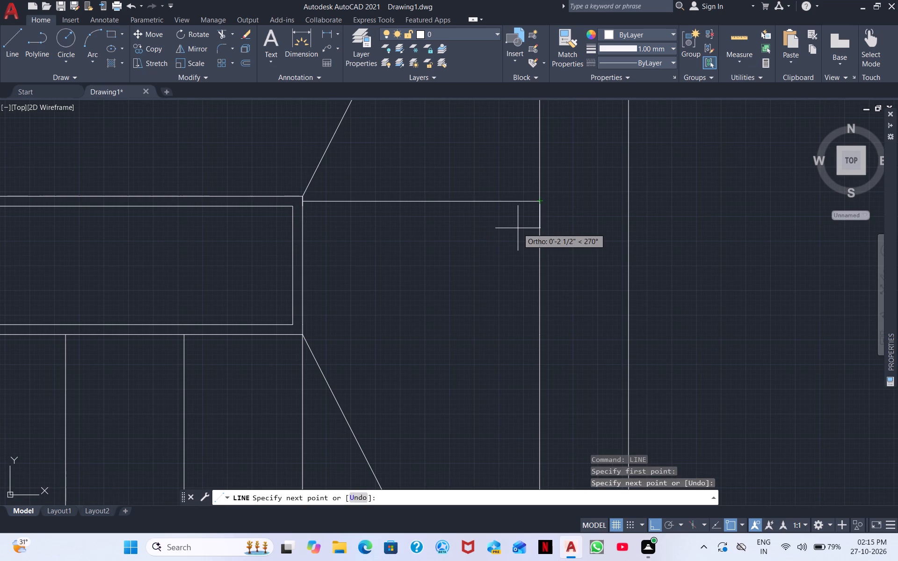
pyautogui.rightClick(518, 228)
pyautogui.click(547, 233)
# Draw a second horizontal line from near the middle of the narrow rectangle's right end to the right wall's inner face.
pyautogui.rightClick(453, 239)
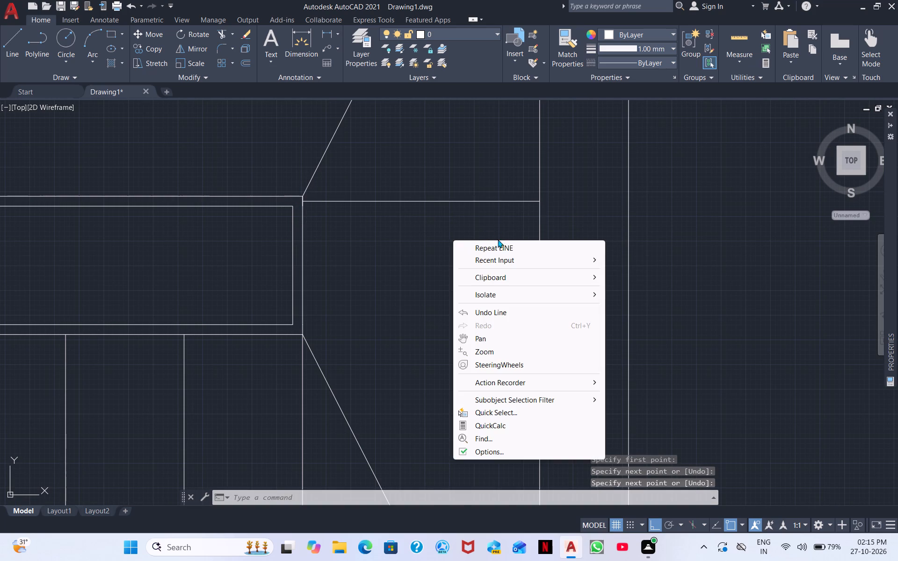
pyautogui.click(499, 246)
pyautogui.click(303, 257)
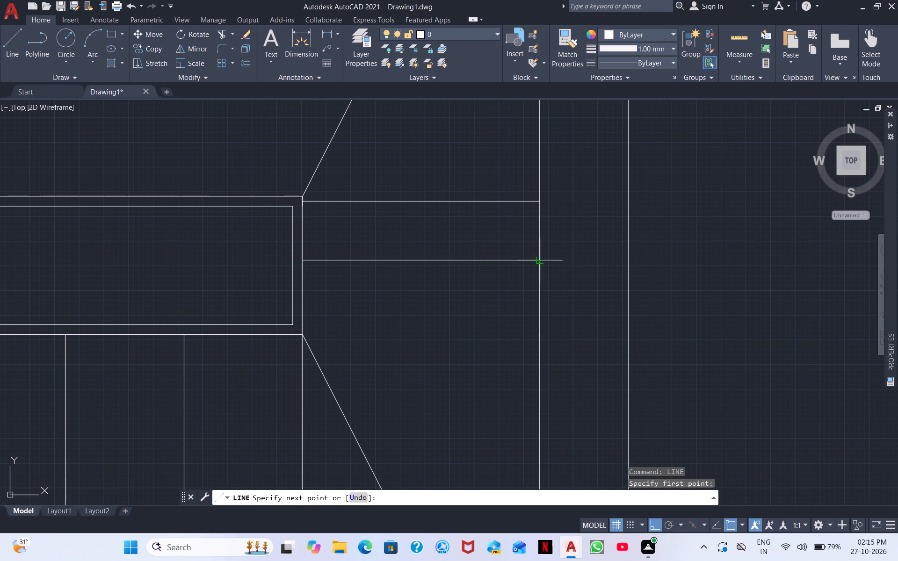
pyautogui.click(539, 258)
pyautogui.rightClick(491, 271)
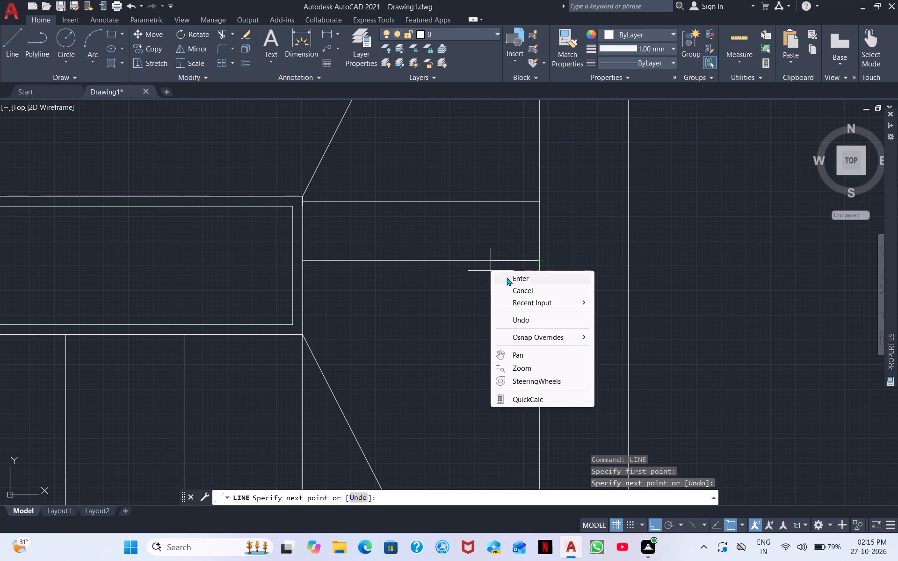
pyautogui.click(507, 277)
# Draw a horizontal line from the narrow rectangle's lower-right corner to the right wall's inner face.
pyautogui.rightClick(492, 284)
pyautogui.click(507, 290)
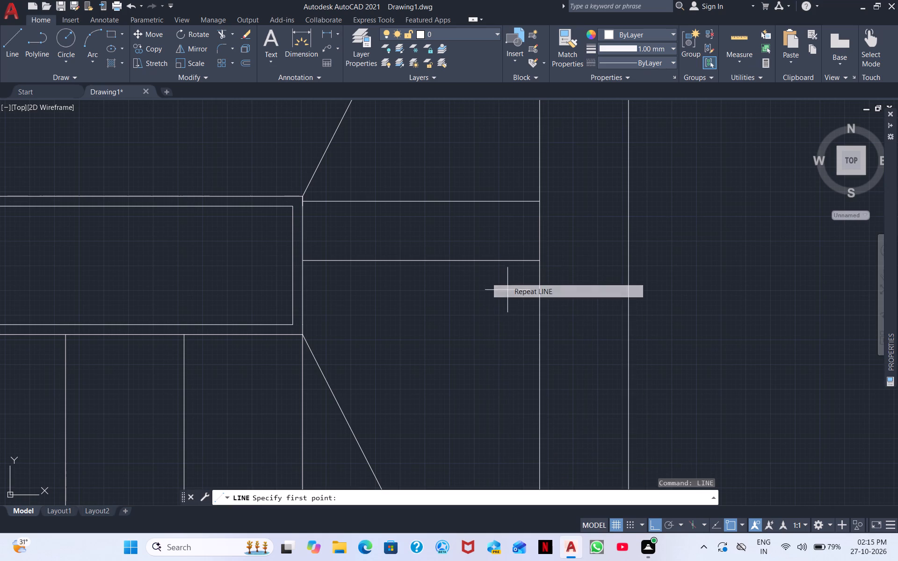
pyautogui.click(304, 335)
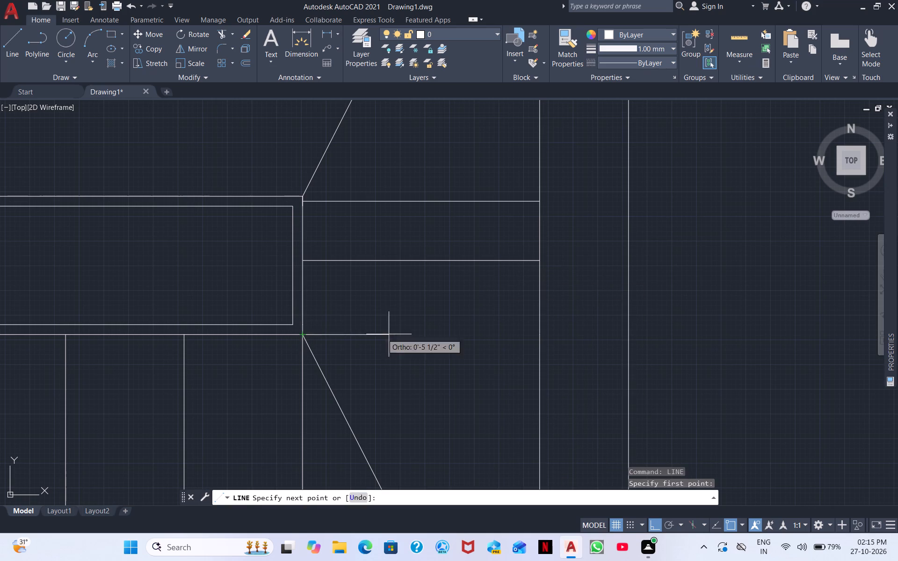
pyautogui.click(539, 337)
pyautogui.rightClick(496, 338)
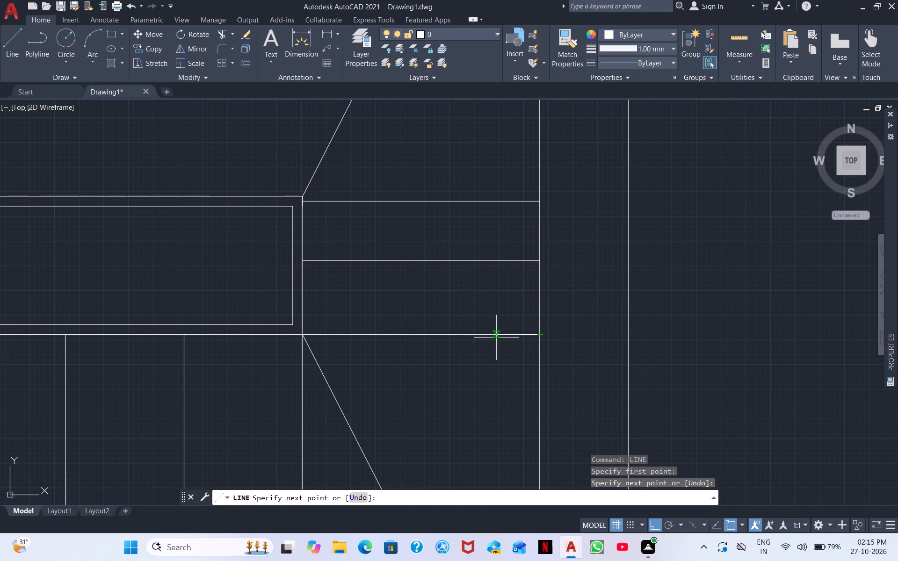
pyautogui.click(524, 341)
# Move the middle horizontal line slightly down, about midway between the upper and lower horizontal lines.
pyautogui.scroll(-2, 476, 300)
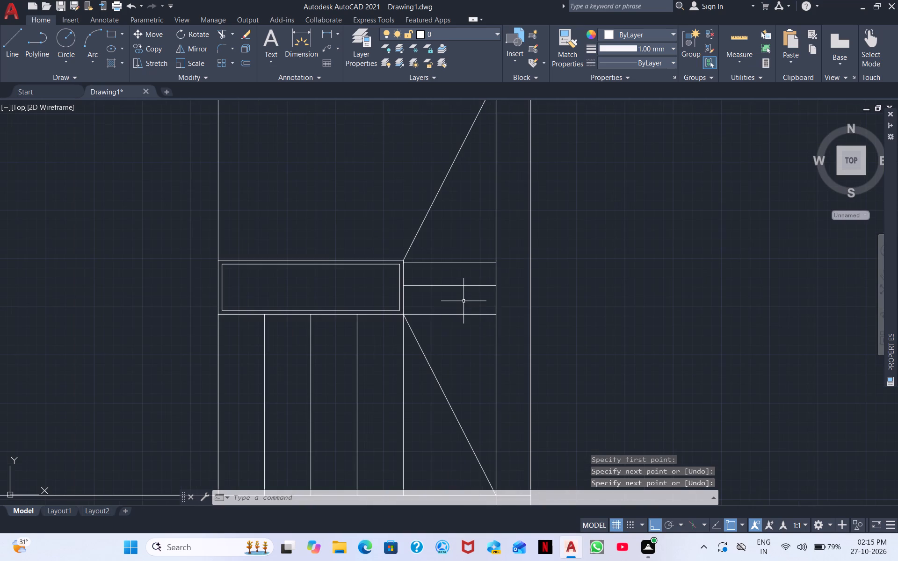
pyautogui.moveTo(463, 301); pyautogui.dragTo(552, 318, button='middle')
pyautogui.click(521, 309)
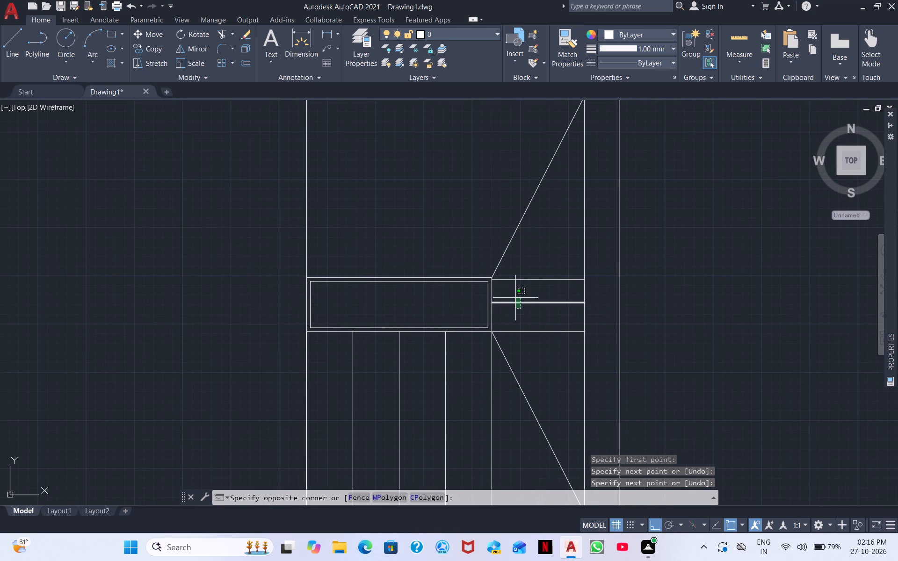
pyautogui.click(515, 298)
pyautogui.rightClick(515, 298)
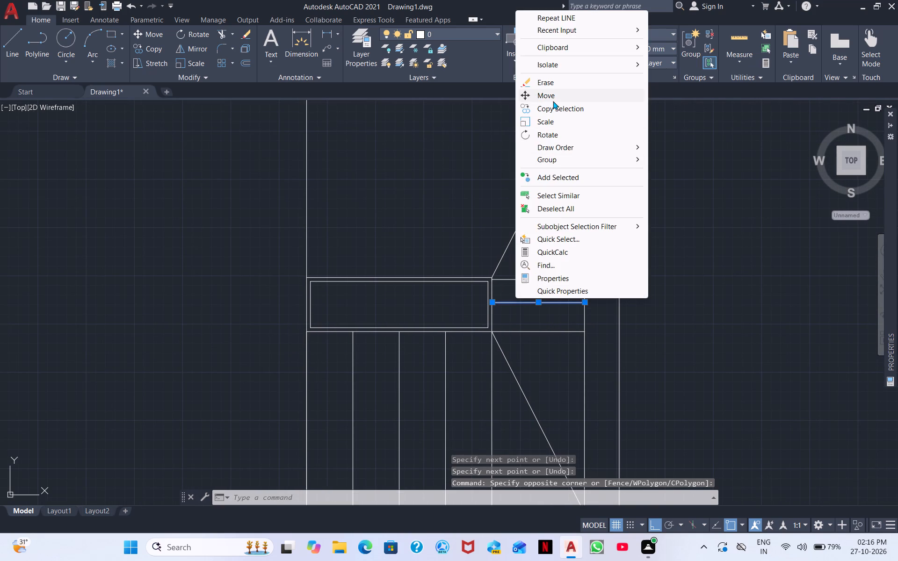
pyautogui.click(553, 101)
pyautogui.scroll(4, 531, 254)
pyautogui.moveTo(391, 364); pyautogui.dragTo(432, 329, button='middle')
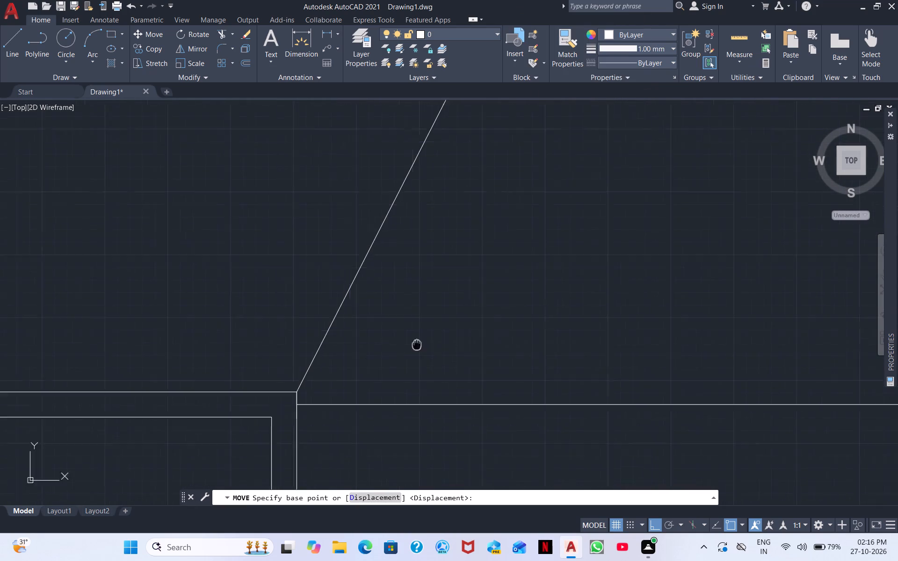
pyautogui.moveTo(432, 329); pyautogui.dragTo(548, 202, button='middle')
pyautogui.click(438, 410)
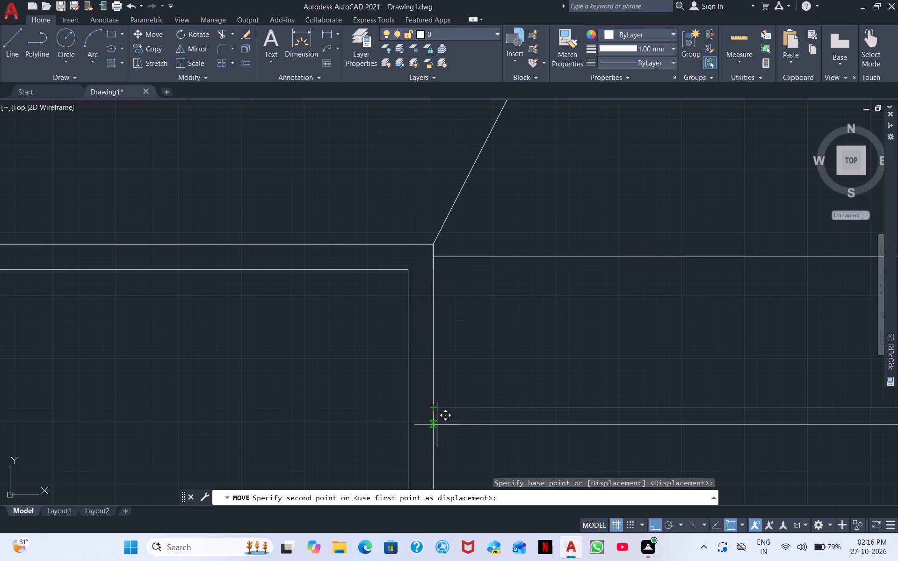
pyautogui.click(437, 424)
# Copy the four right-hand tread lines from the lower flight to the upper flight, placing their lower ends at the narrow rectangle's top edge.
pyautogui.scroll(-2, 478, 399)
pyautogui.scroll(-3, 584, 370)
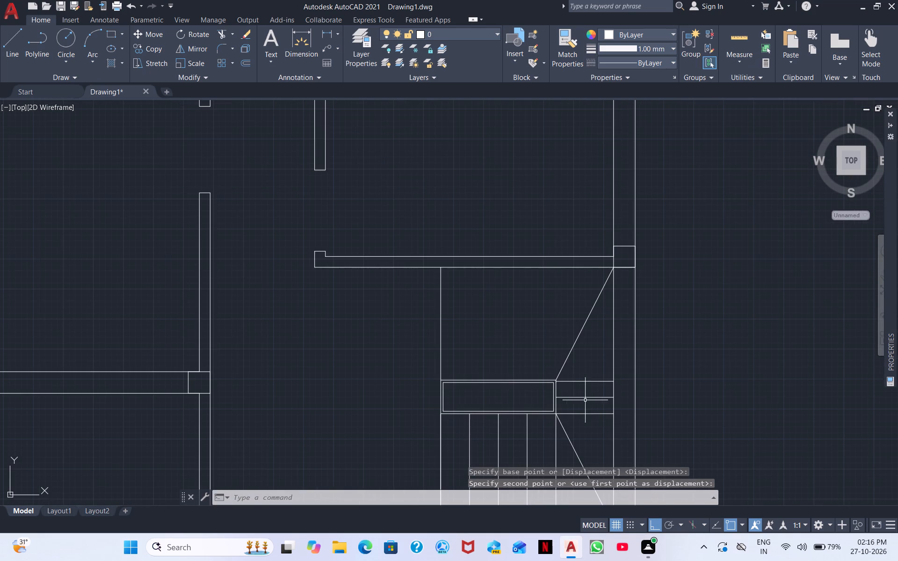
pyautogui.scroll(1, 468, 345)
pyautogui.moveTo(479, 335); pyautogui.dragTo(544, 189, button='middle')
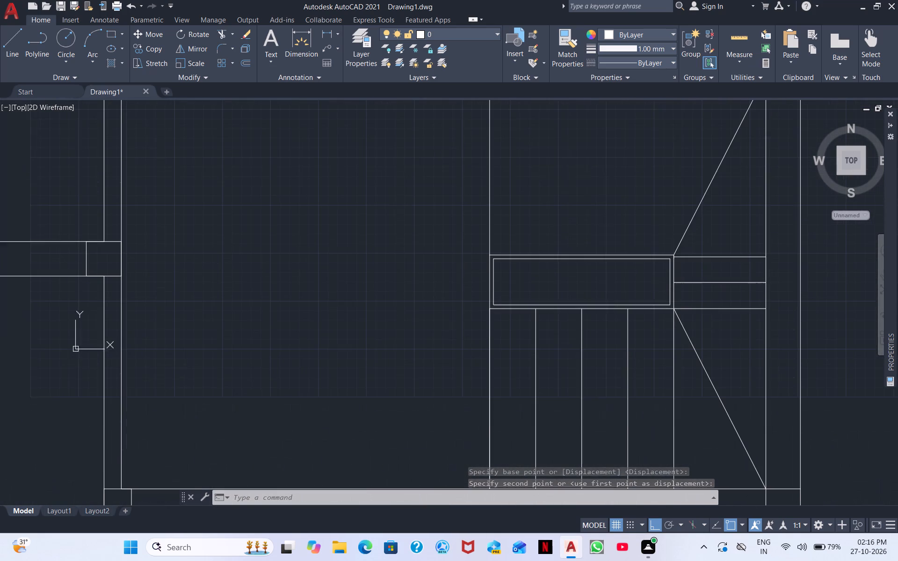
pyautogui.click(675, 448)
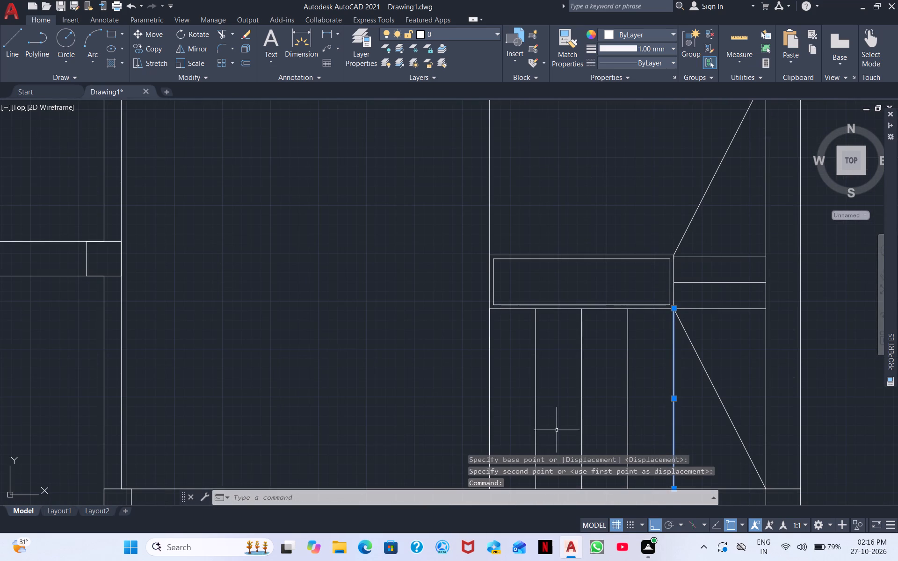
pyautogui.press('Escape')
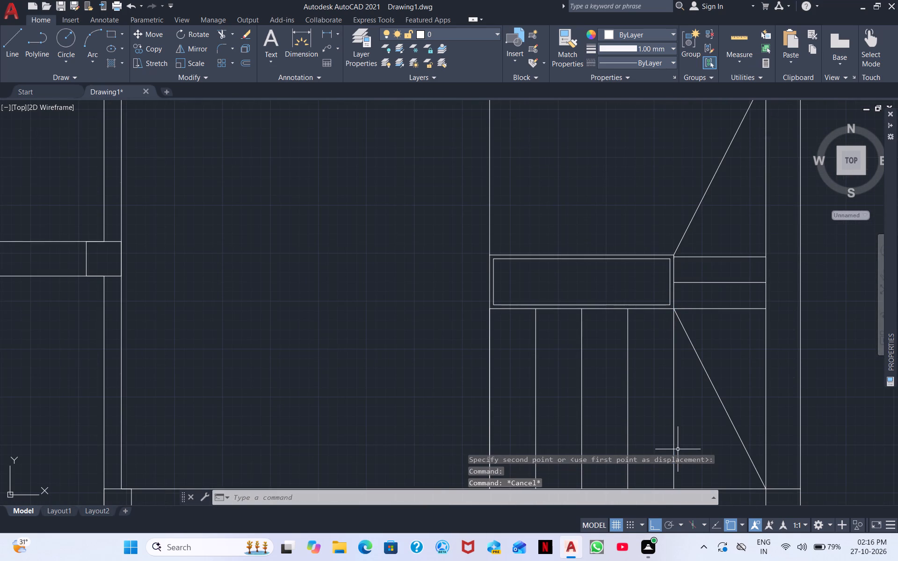
pyautogui.click(680, 449)
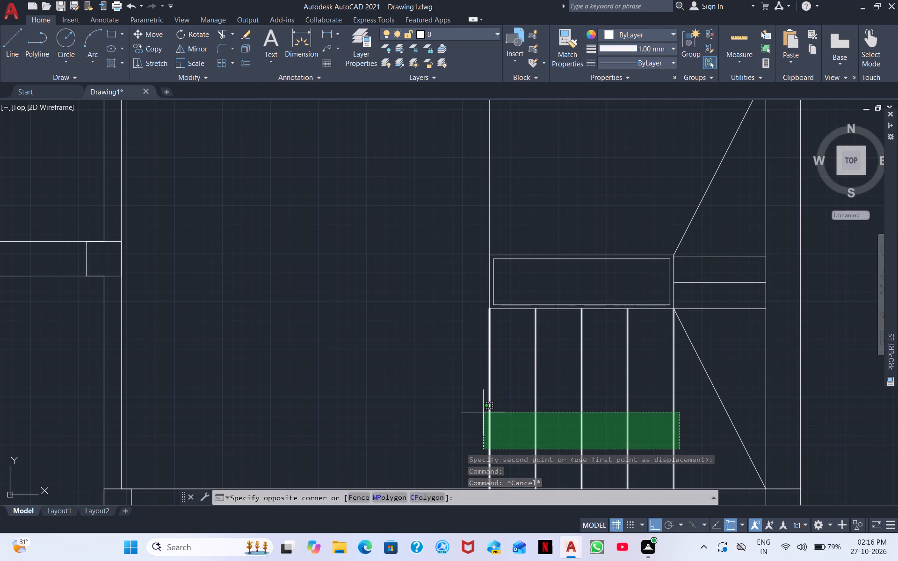
pyautogui.click(509, 407)
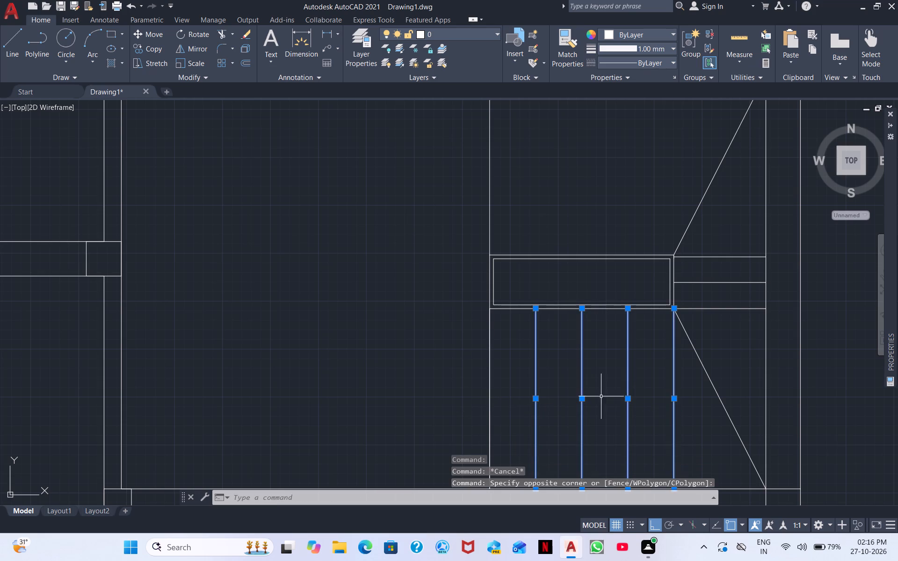
pyautogui.rightClick(613, 393)
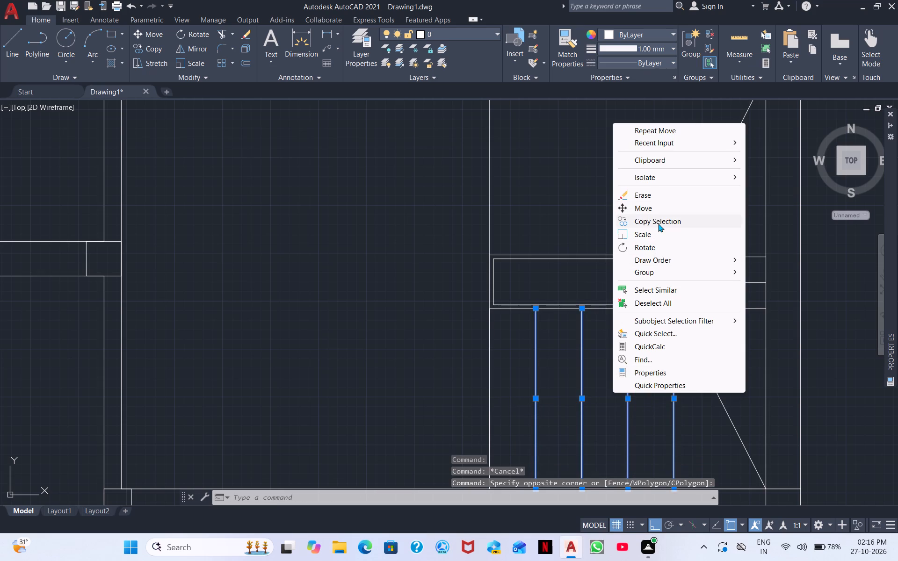
pyautogui.click(658, 223)
pyautogui.scroll(2, 656, 401)
pyautogui.scroll(-3, 658, 403)
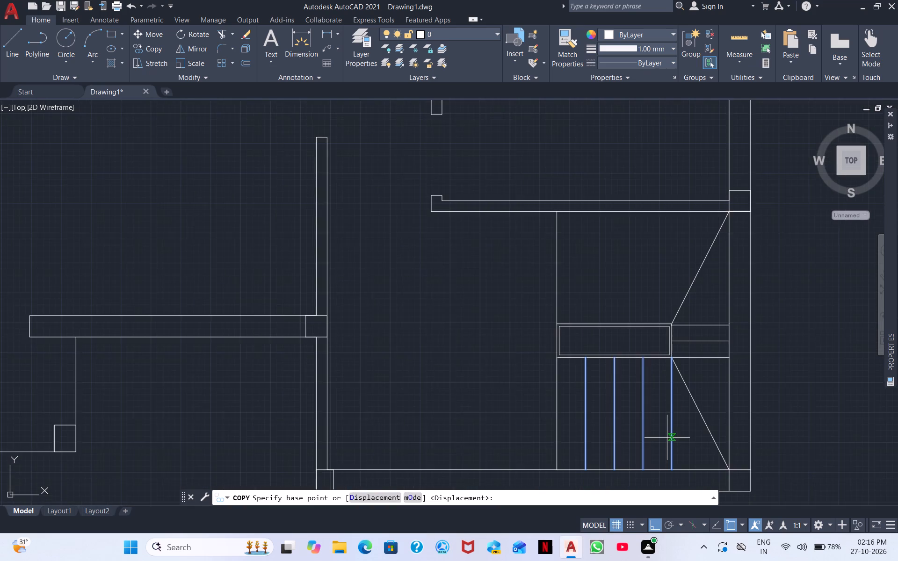
pyautogui.moveTo(668, 437); pyautogui.dragTo(634, 281, button='middle')
pyautogui.scroll(4, 641, 312)
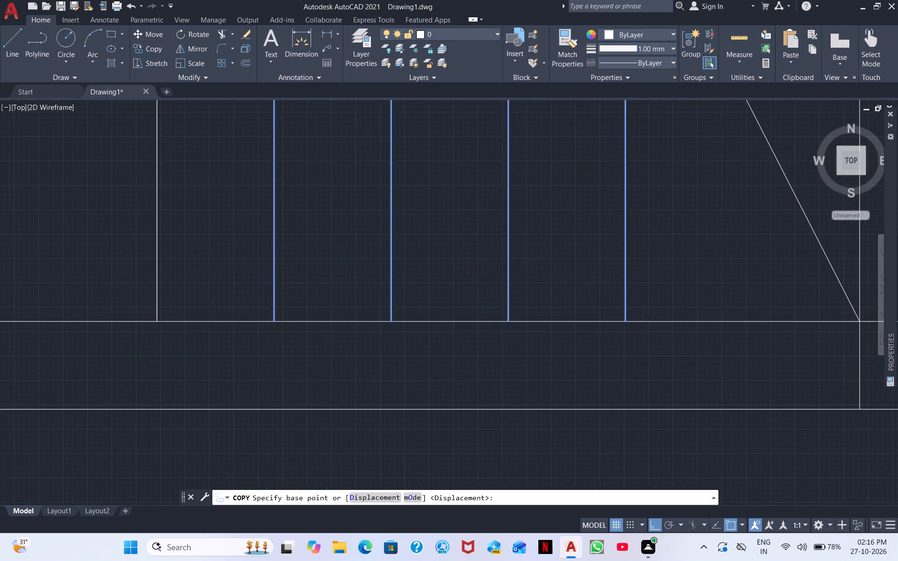
pyautogui.click(616, 328)
pyautogui.scroll(-4, 624, 222)
pyautogui.moveTo(624, 222); pyautogui.dragTo(603, 295, button='middle')
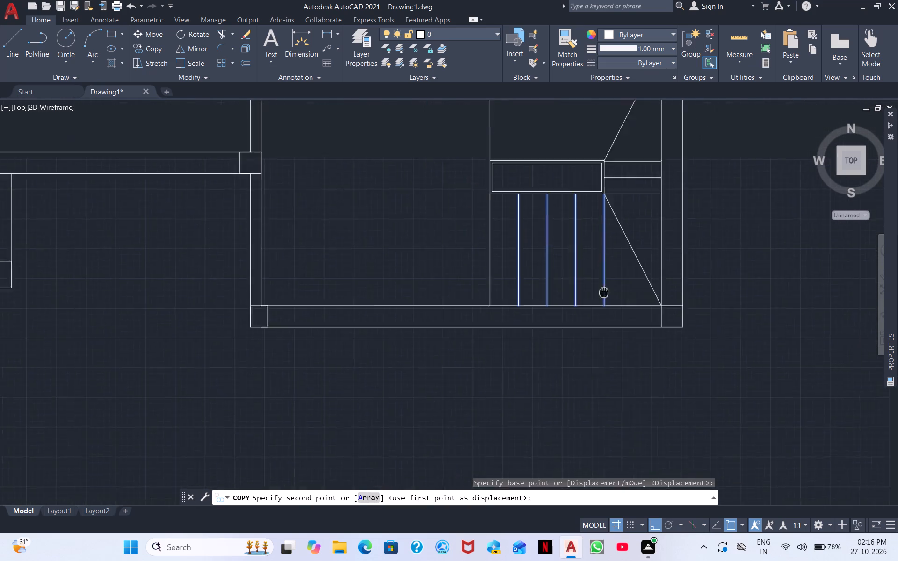
pyautogui.moveTo(603, 295); pyautogui.dragTo(574, 396, button='middle')
pyautogui.scroll(3, 562, 268)
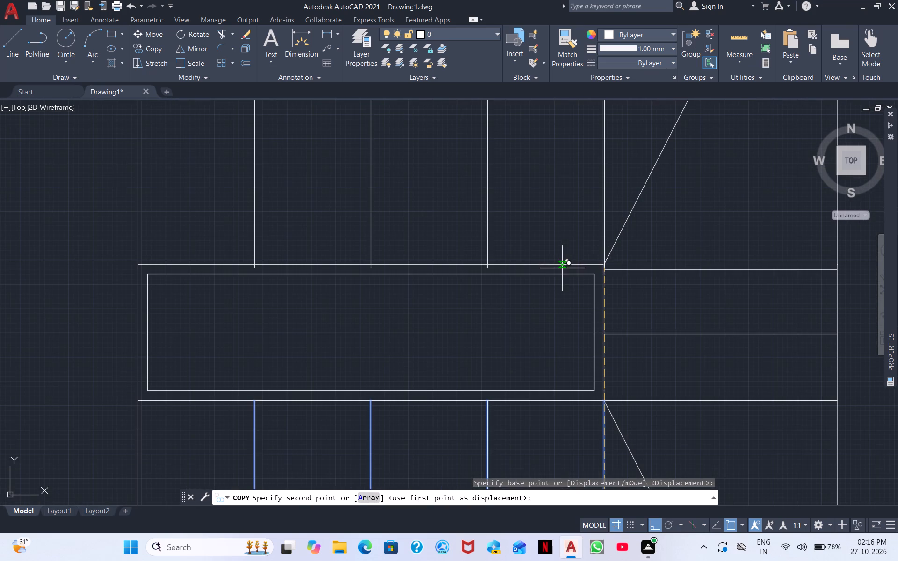
pyautogui.click(603, 266)
pyautogui.scroll(-2, 602, 266)
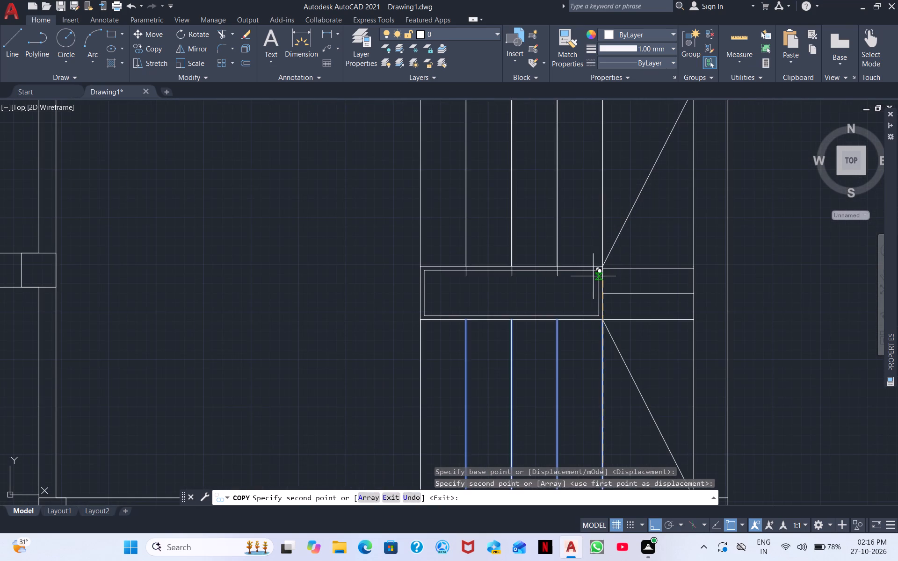
pyautogui.press('Escape')
# Review the staircase and the surrounding rooms of the upper floor plan.
pyautogui.scroll(-2, 593, 276)
pyautogui.moveTo(639, 304); pyautogui.dragTo(440, 288, button='middle')
pyautogui.scroll(-2, 440, 288)
pyautogui.moveTo(515, 298); pyautogui.dragTo(522, 302, button='middle')
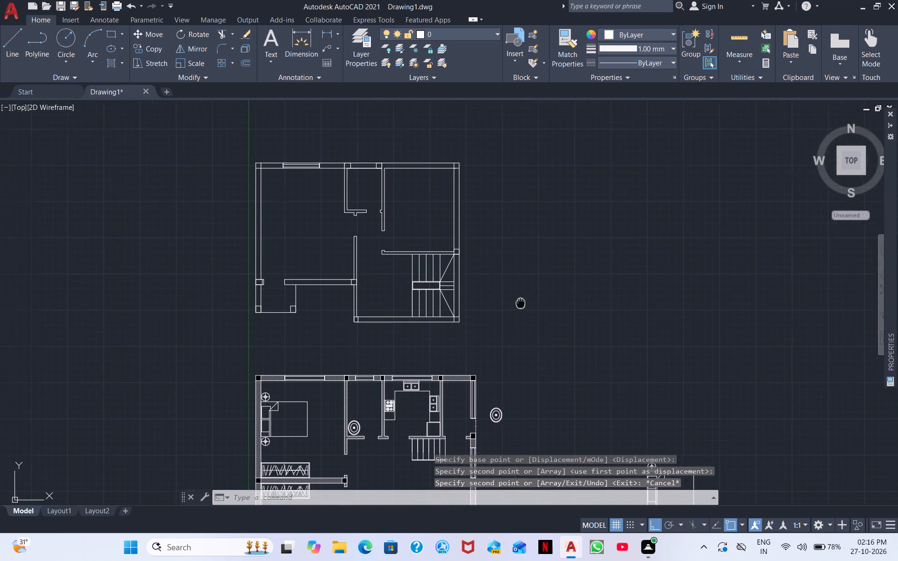
pyautogui.moveTo(522, 302); pyautogui.dragTo(674, 273, button='middle')
pyautogui.scroll(2, 674, 273)
pyautogui.moveTo(538, 276); pyautogui.dragTo(891, 300, button='middle')
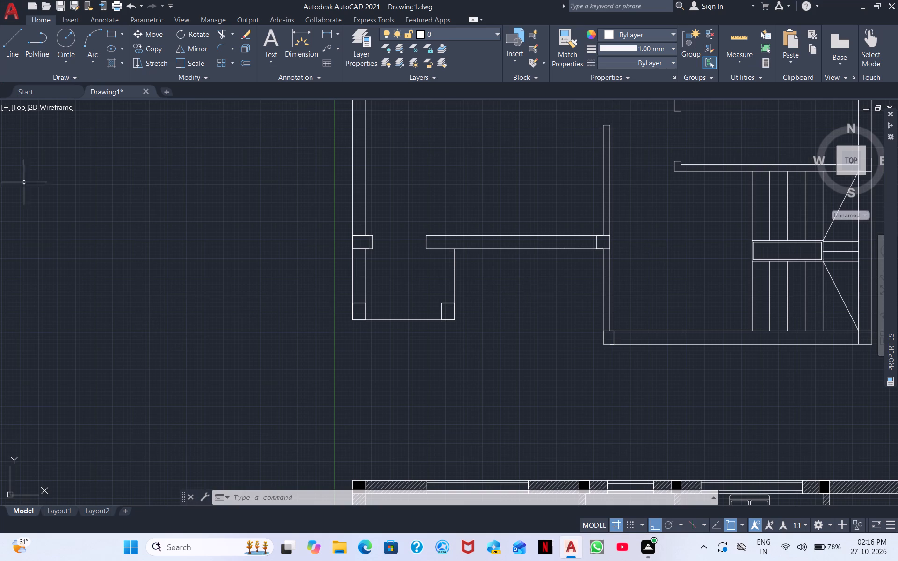
pyautogui.scroll(1, 355, 212)
pyautogui.moveTo(466, 266); pyautogui.dragTo(69, 279, button='middle')
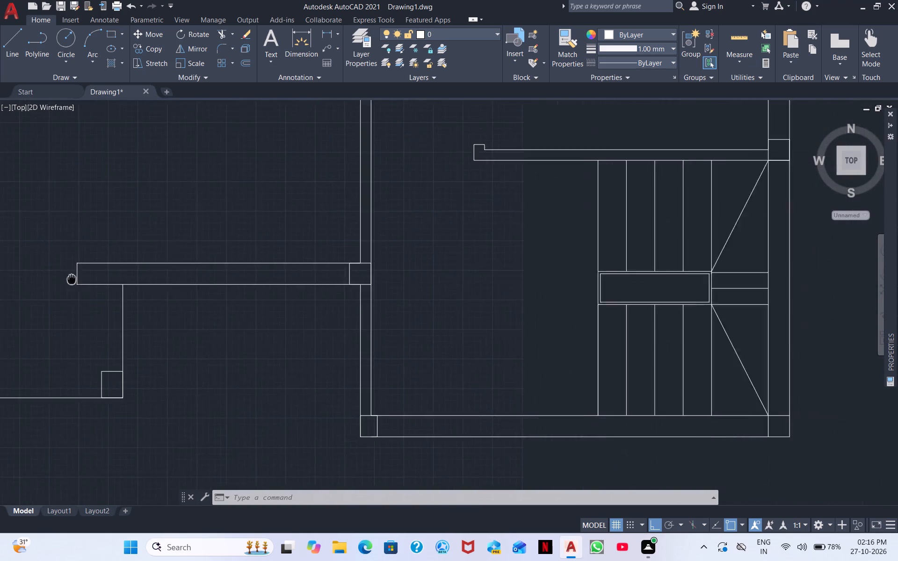
pyautogui.moveTo(69, 279); pyautogui.dragTo(60, 279, button='middle')
pyautogui.scroll(-1, 246, 246)
pyautogui.moveTo(331, 235); pyautogui.dragTo(149, 247, button='middle')
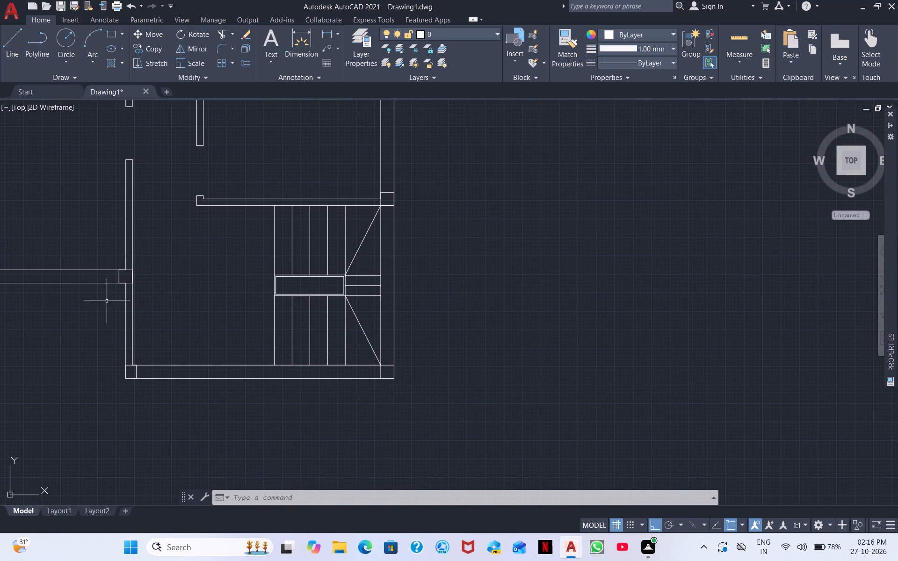
# Draw a line 1.5' out from the left wall's inner face, level with the wall above the stairs, and down to the bottom wall.
pyautogui.click(14, 59)
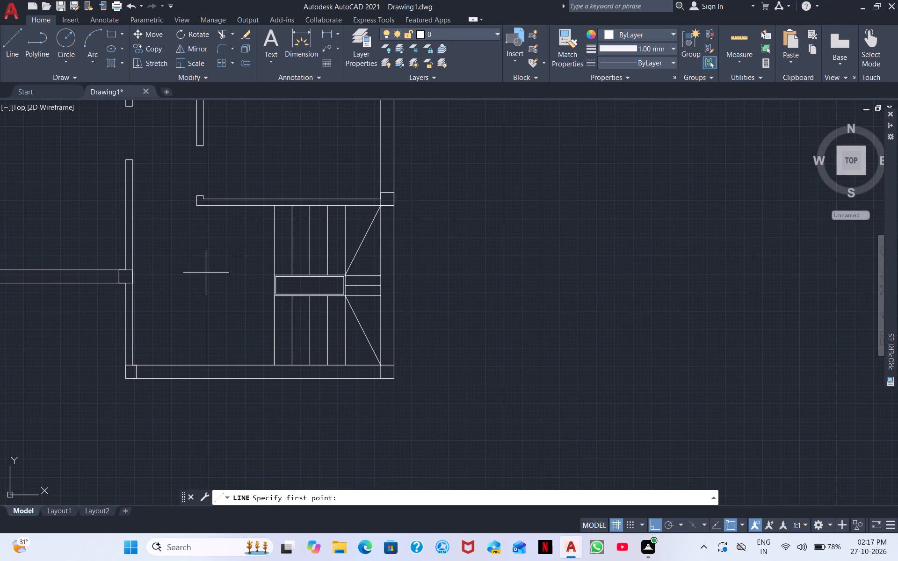
pyautogui.scroll(1, 141, 201)
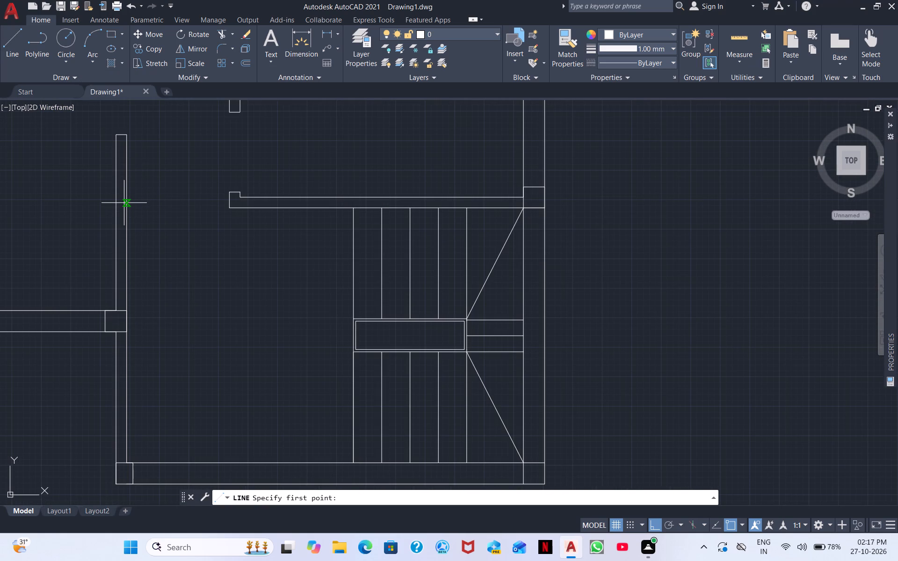
pyautogui.click(125, 202)
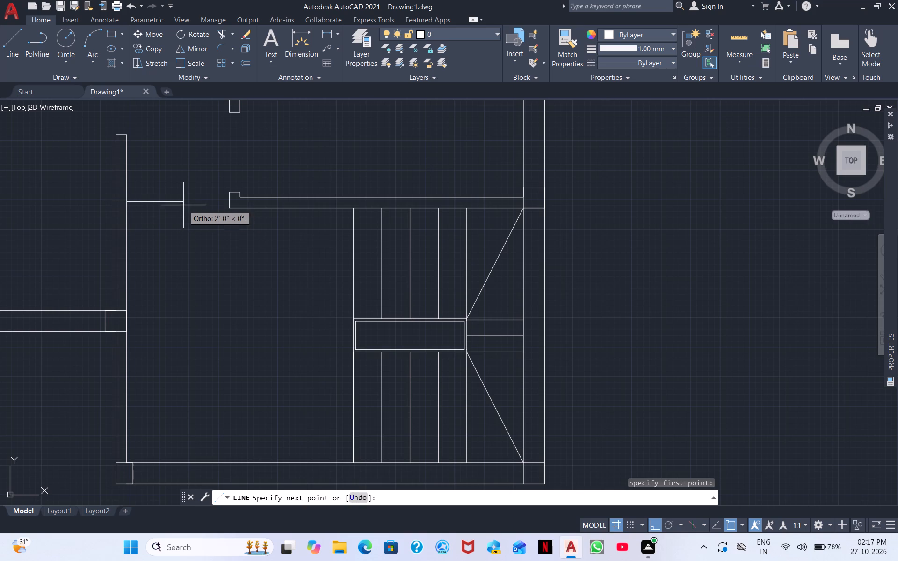
pyautogui.write("1.5'")
pyautogui.press('Return')
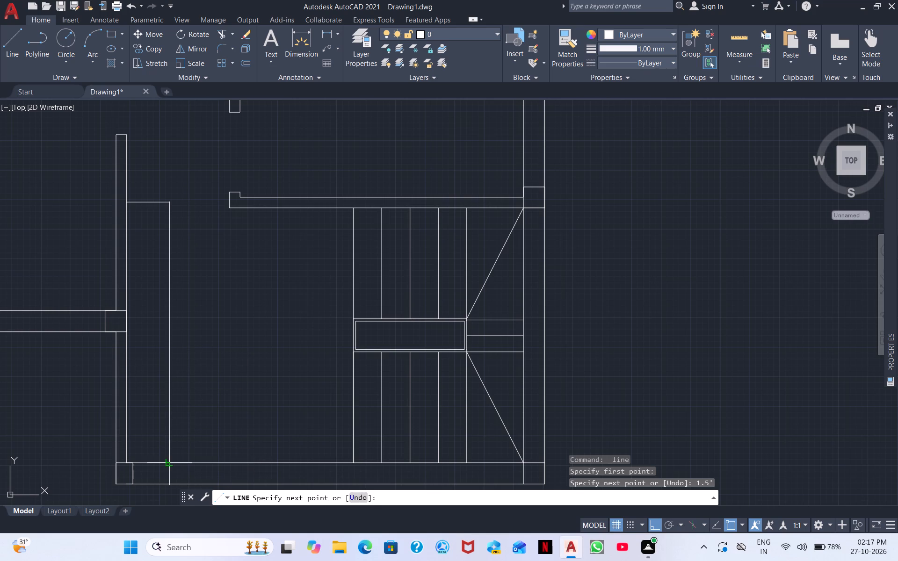
pyautogui.click(169, 465)
pyautogui.rightClick(203, 437)
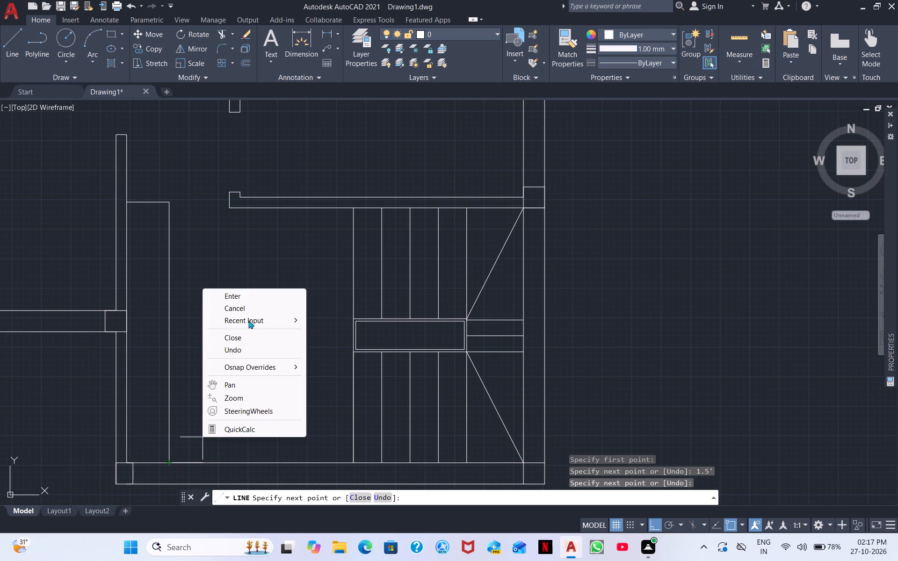
pyautogui.click(243, 300)
# Draw a line 1.5' up from the bottom wall's inner face near the left column, and across to the lower flight's first tread line.
pyautogui.rightClick(254, 337)
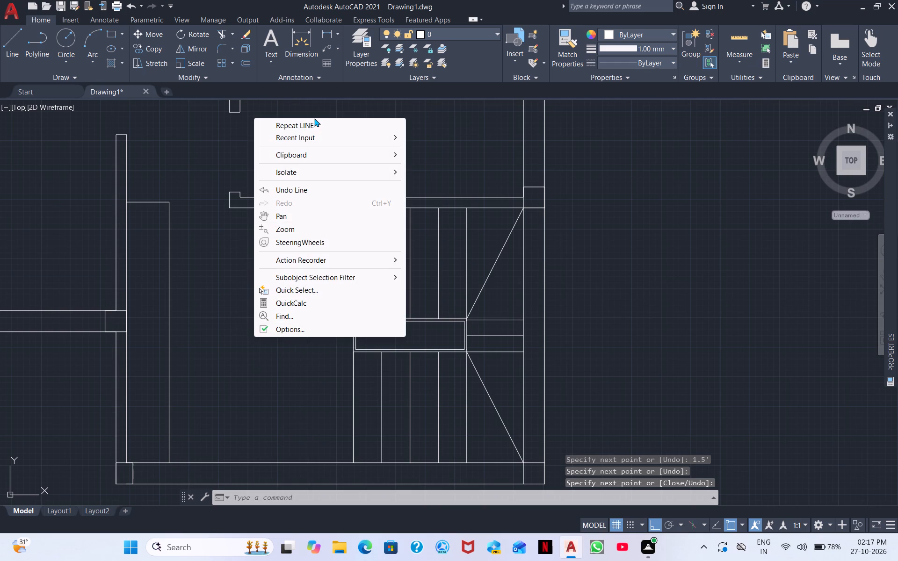
pyautogui.click(312, 125)
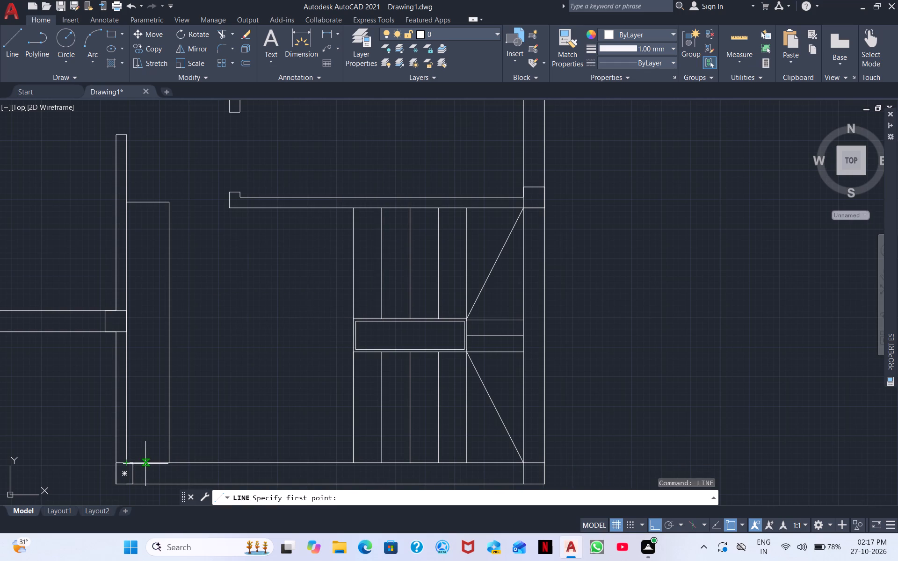
pyautogui.click(145, 461)
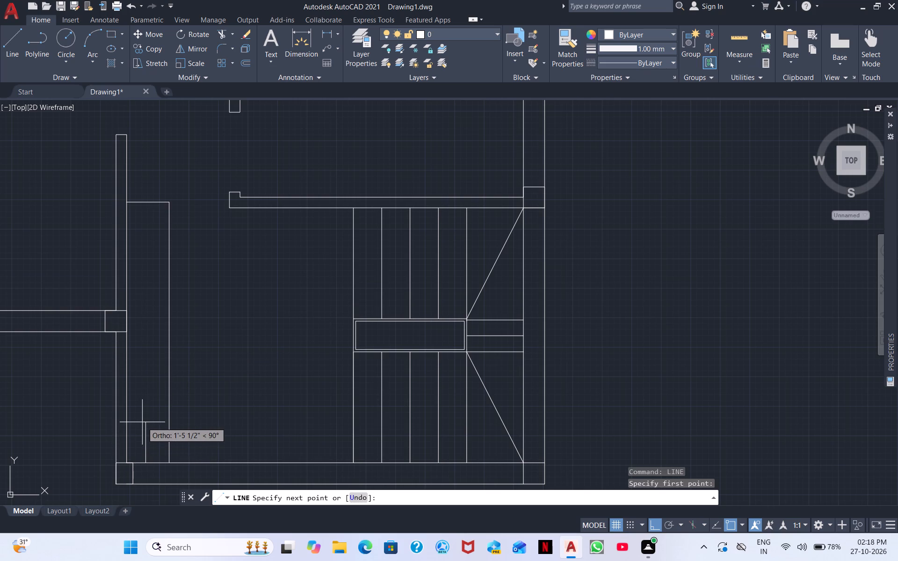
pyautogui.write('1.5')
pyautogui.press("'")
pyautogui.press('Return')
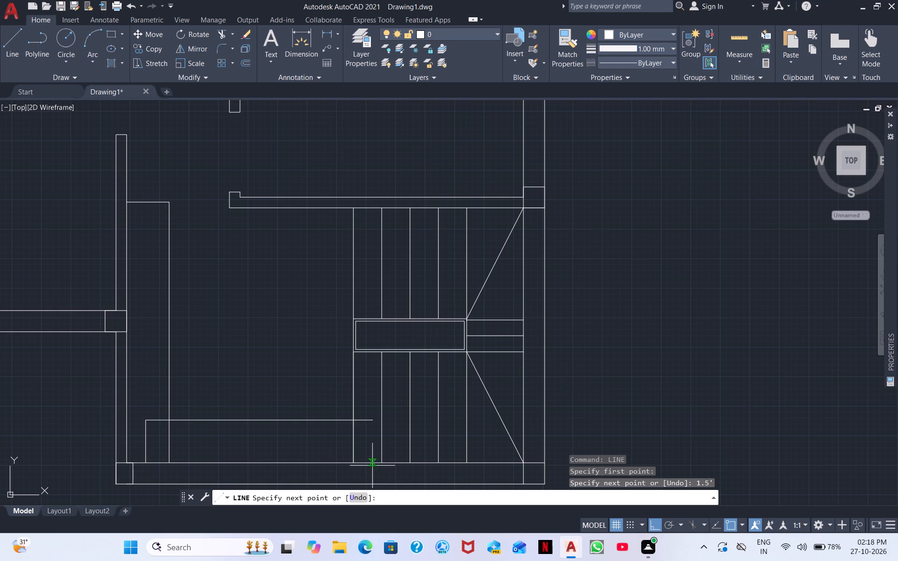
pyautogui.click(353, 420)
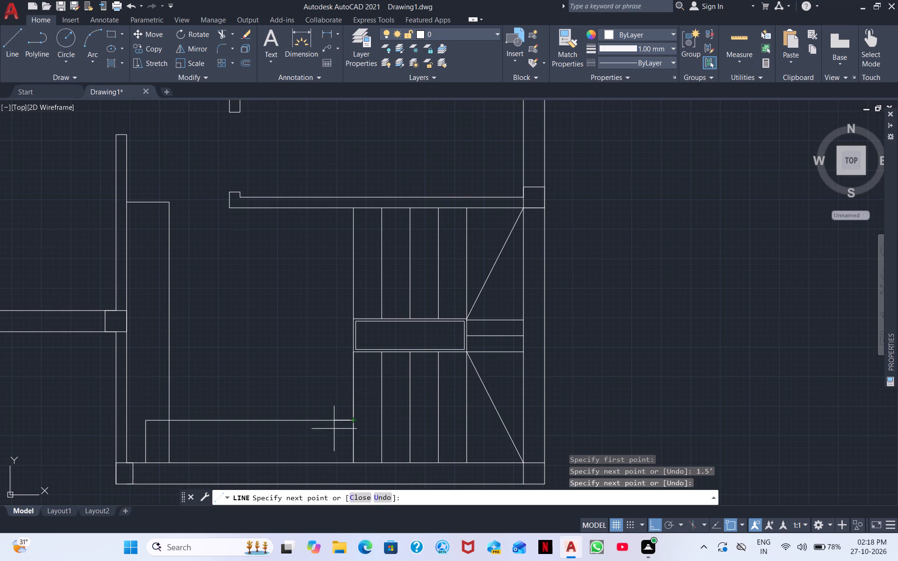
pyautogui.press('Escape')
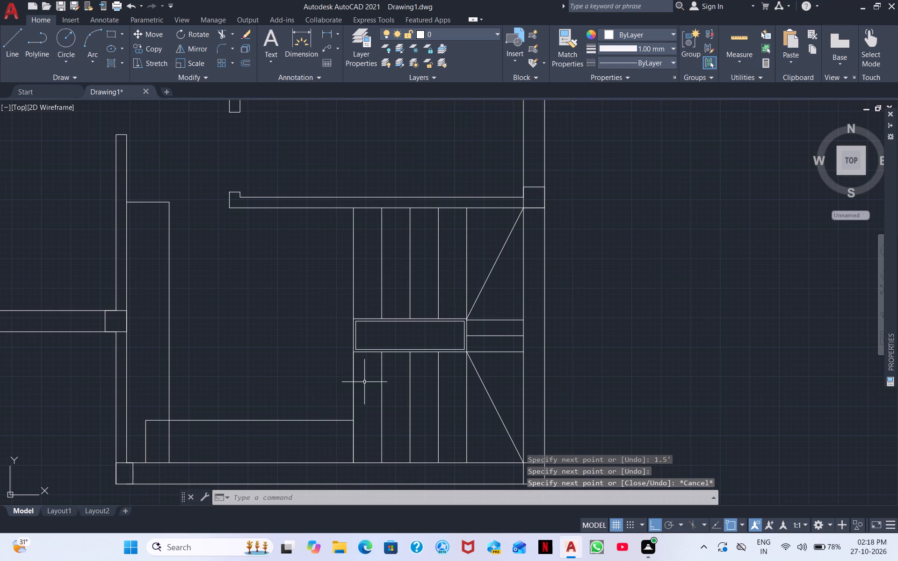
# Draw the stair's walking line across the lower flight, from the first tread line's midpoint to the lower winder diagonal's midpoint.
pyautogui.scroll(2, 366, 398)
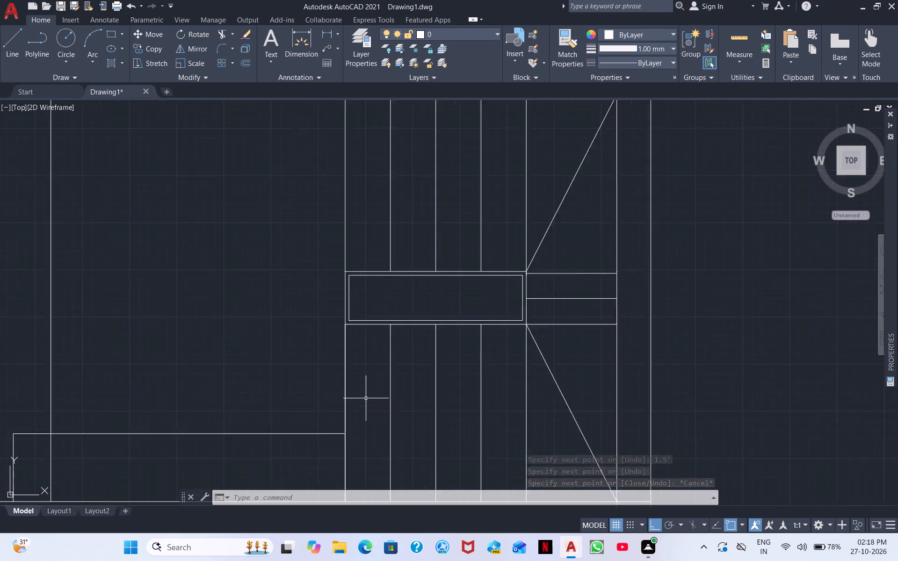
pyautogui.scroll(1, 366, 398)
pyautogui.scroll(-3, 366, 398)
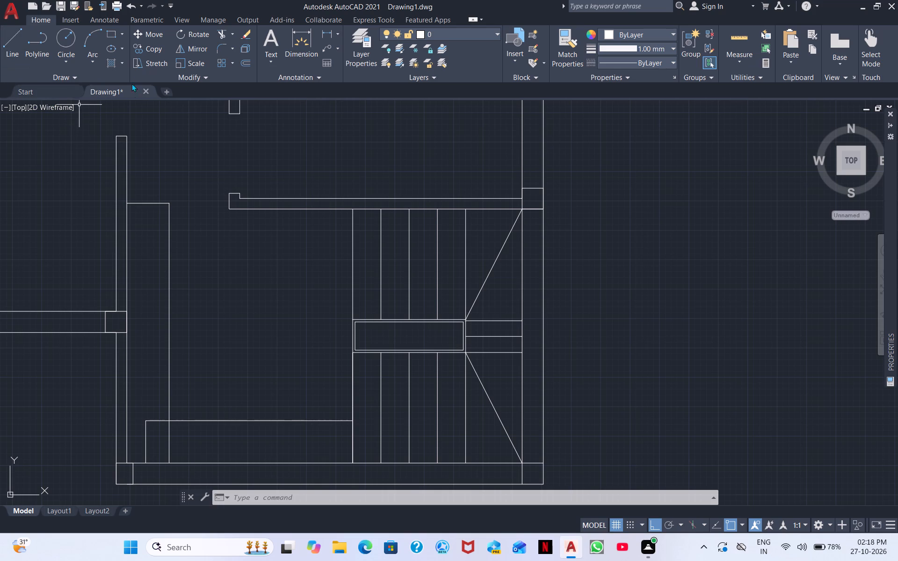
pyautogui.click(10, 53)
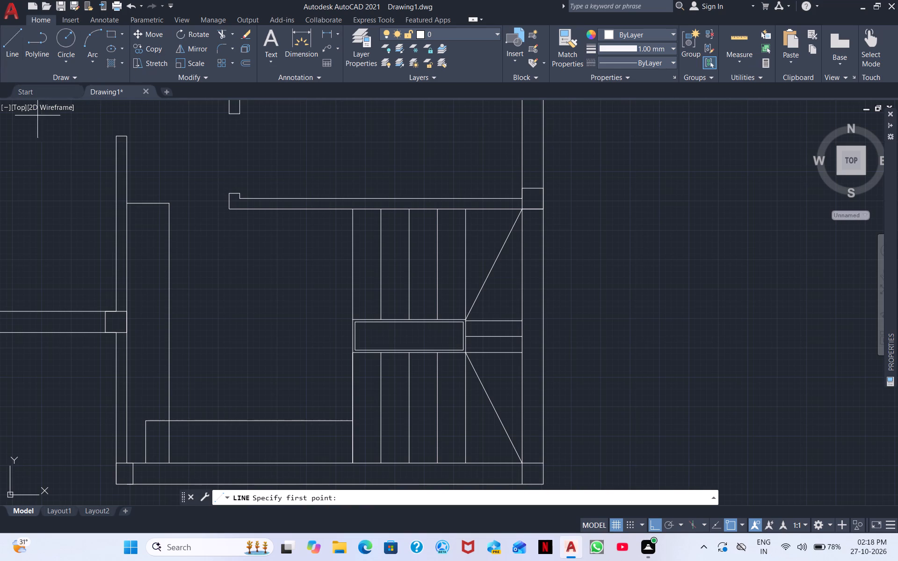
pyautogui.scroll(2, 370, 447)
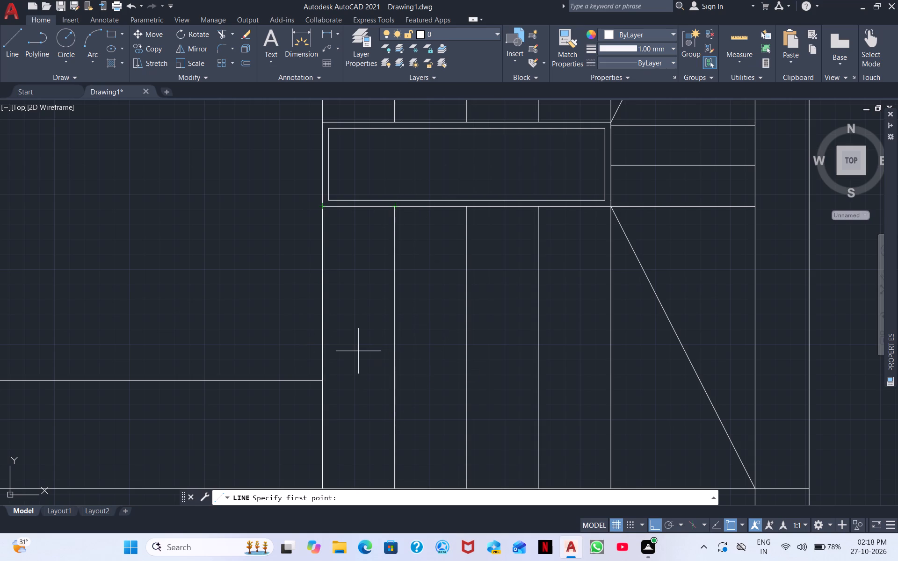
pyautogui.press('Escape')
pyautogui.rightClick(395, 356)
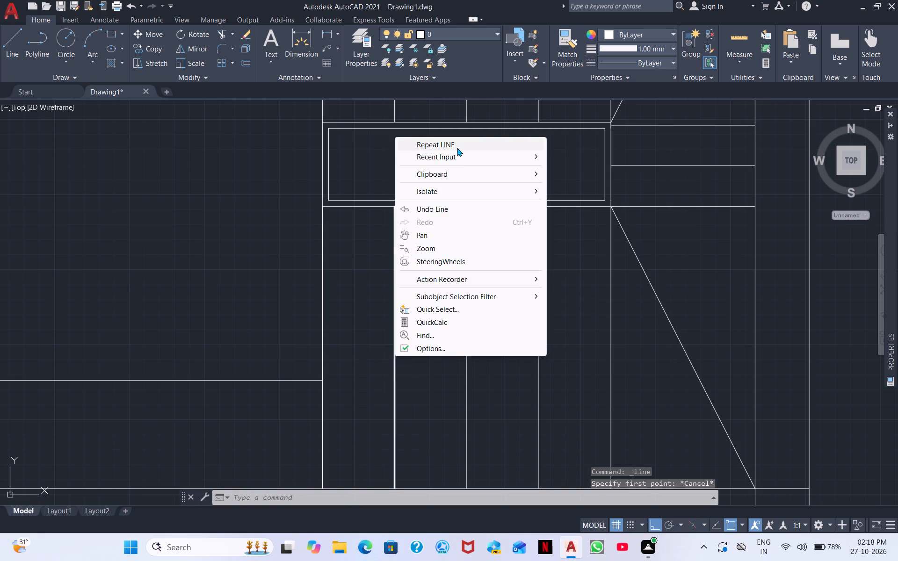
pyautogui.click(457, 148)
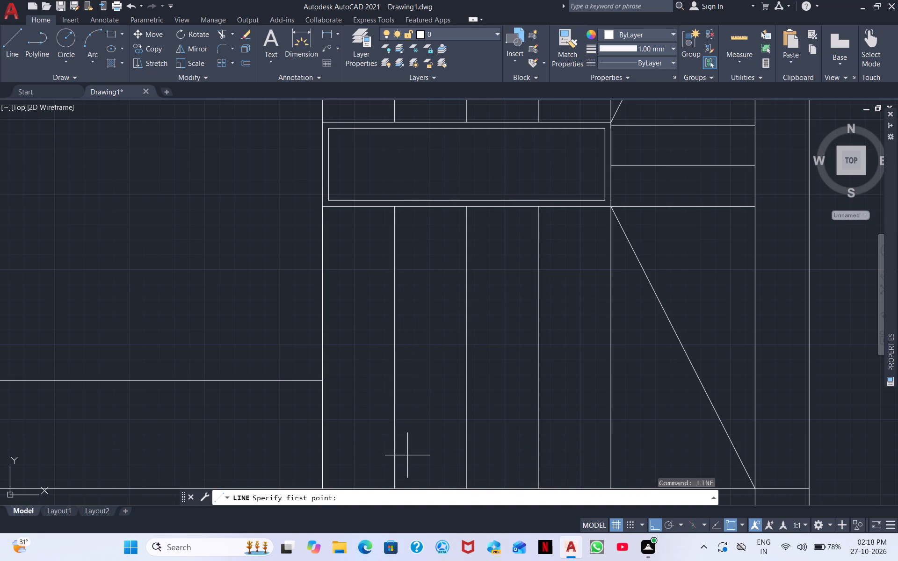
pyautogui.scroll(-2, 410, 353)
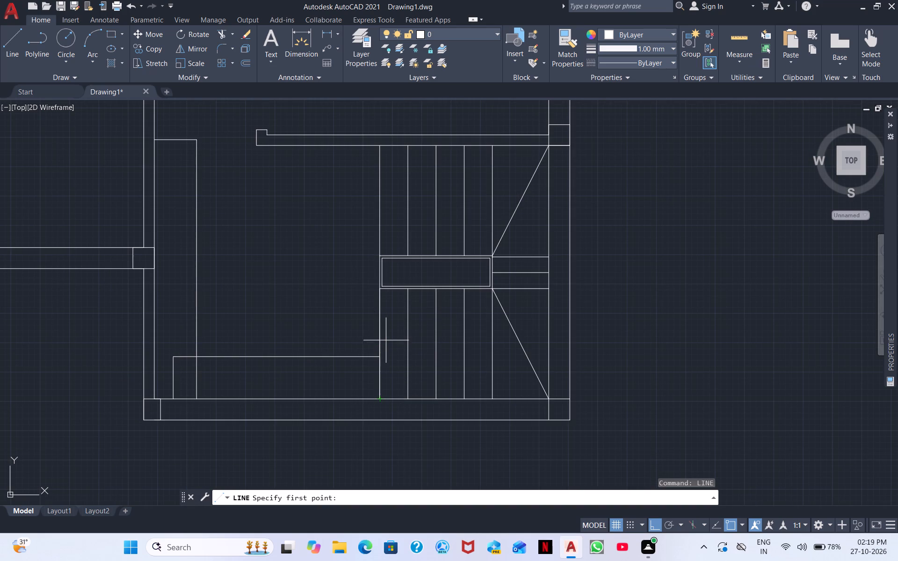
pyautogui.click(383, 344)
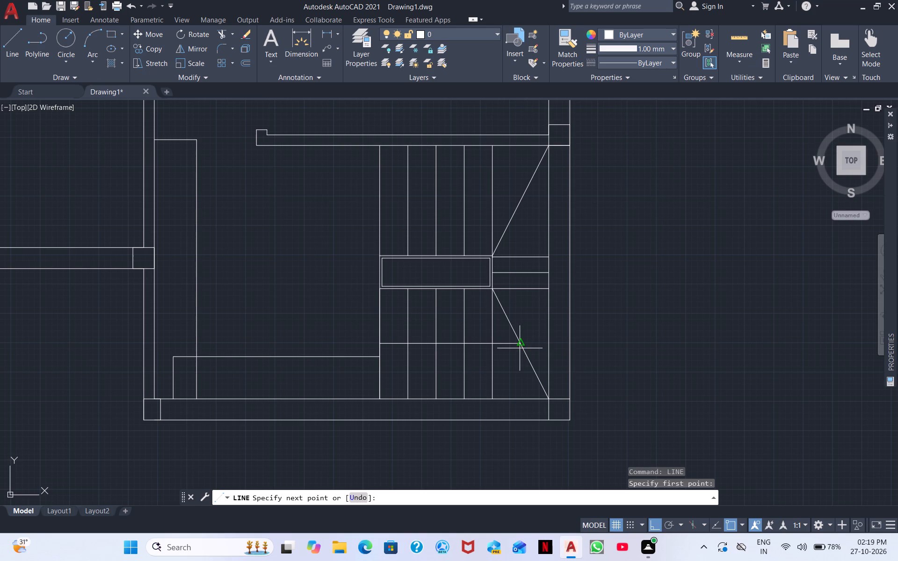
pyautogui.scroll(3, 510, 350)
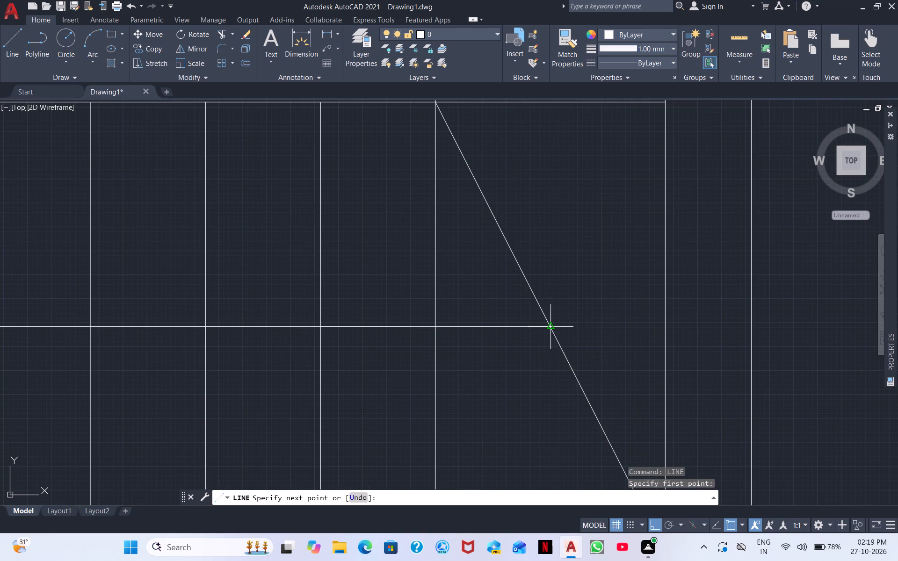
pyautogui.click(548, 325)
# Continue the walking line up to the upper winder diagonal's midpoint and back across the upper flight to the second tread line from the left.
pyautogui.moveTo(557, 210); pyautogui.dragTo(547, 515, button='middle')
pyautogui.scroll(-1, 546, 516)
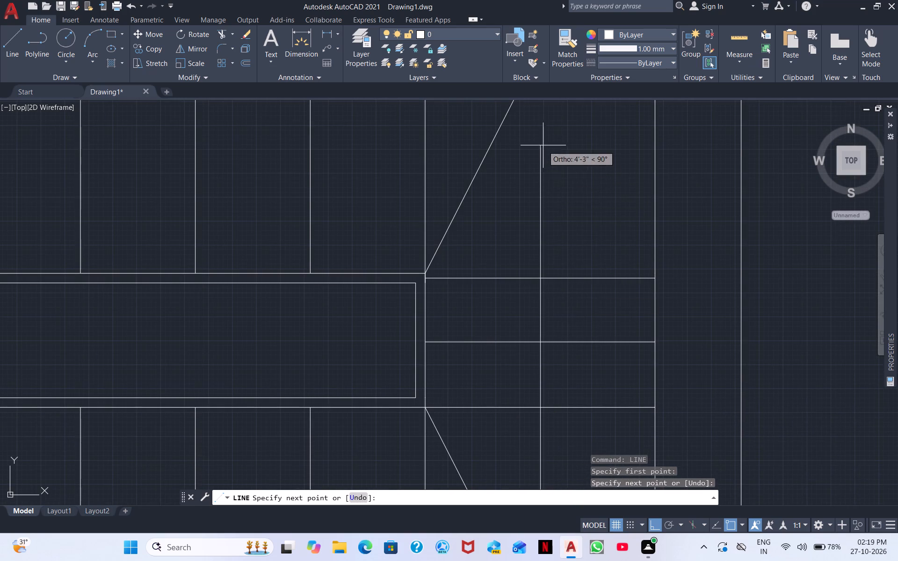
pyautogui.moveTo(543, 179); pyautogui.dragTo(556, 406, button='middle')
pyautogui.scroll(-1, 543, 191)
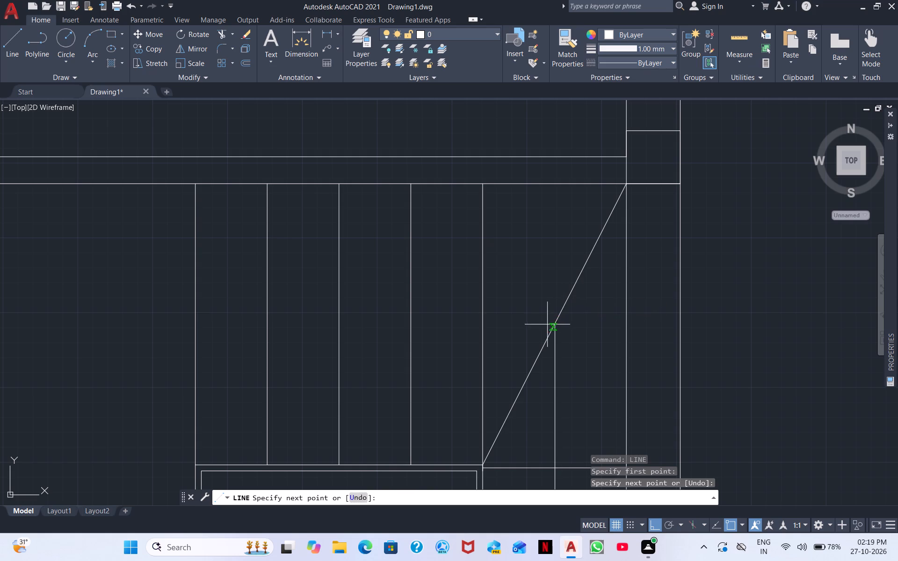
pyautogui.click(555, 326)
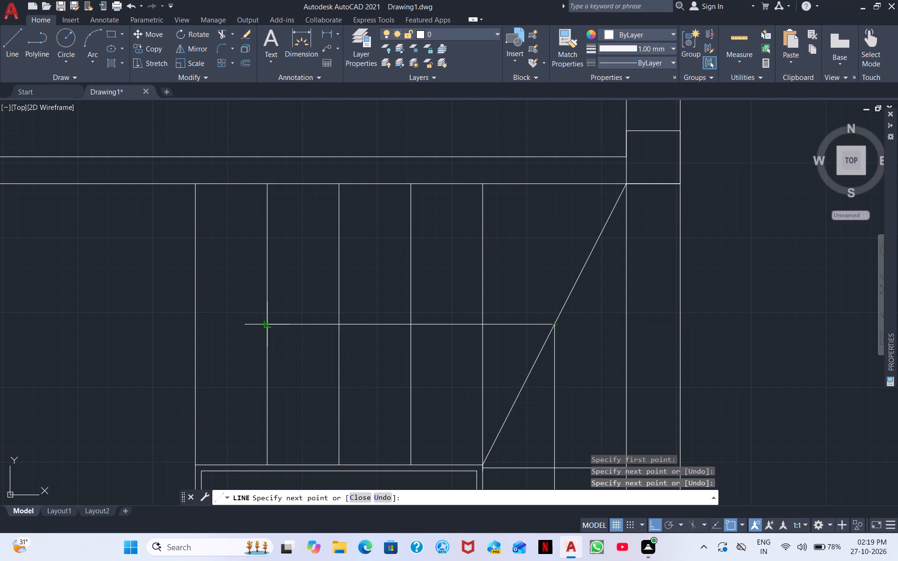
pyautogui.click(270, 325)
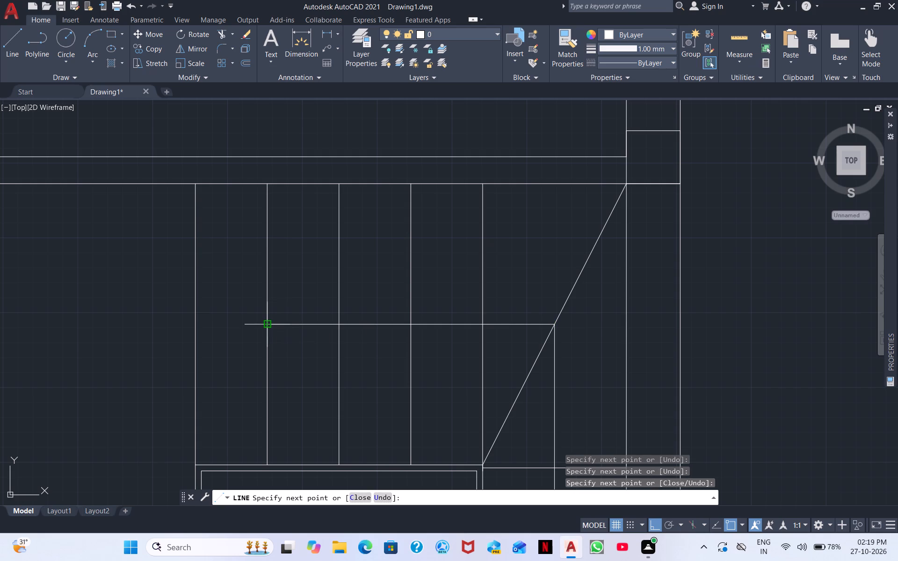
pyautogui.press('Escape')
# Extend the upper flight's walking line to the leftmost tread line.
pyautogui.scroll(-2, 310, 360)
pyautogui.moveTo(318, 369); pyautogui.dragTo(337, 284, button='middle')
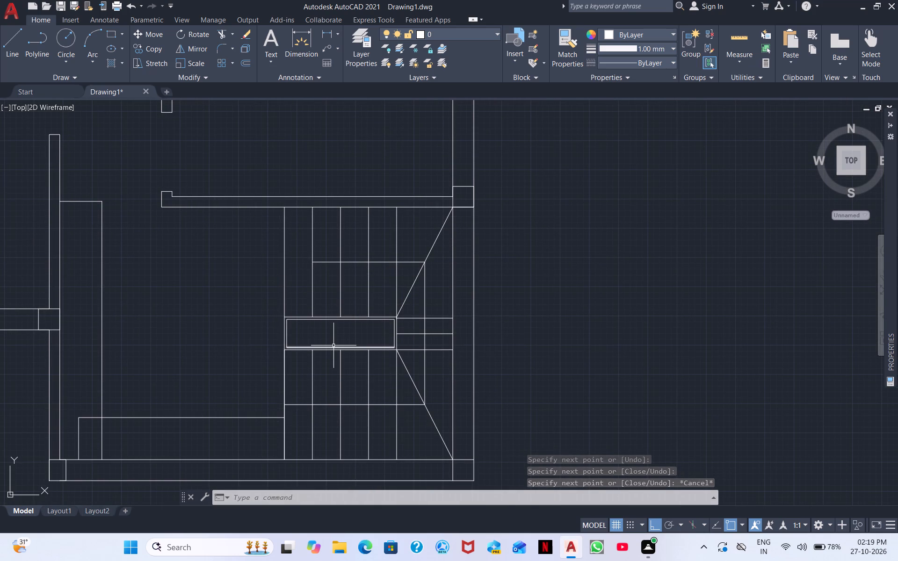
pyautogui.moveTo(376, 361); pyautogui.dragTo(376, 310, button='middle')
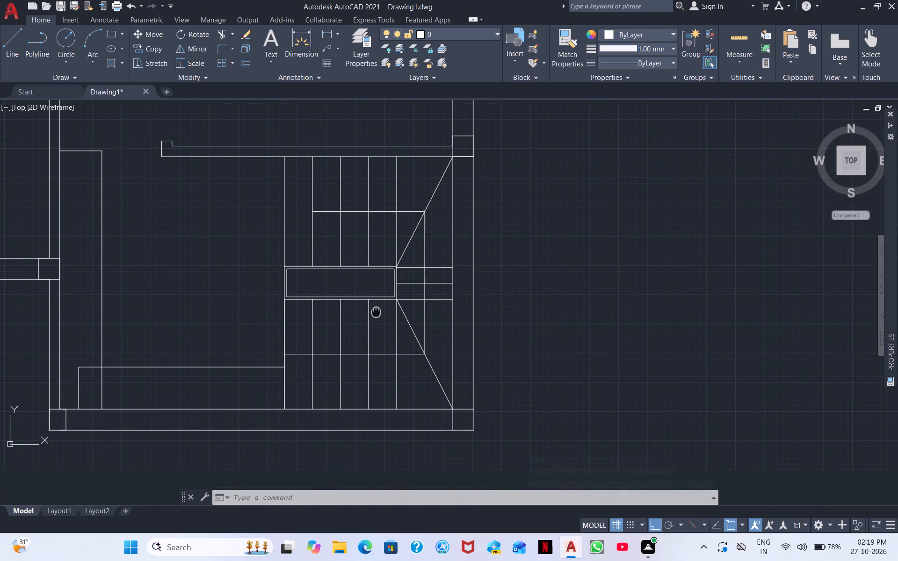
pyautogui.moveTo(376, 310); pyautogui.dragTo(376, 309, button='middle')
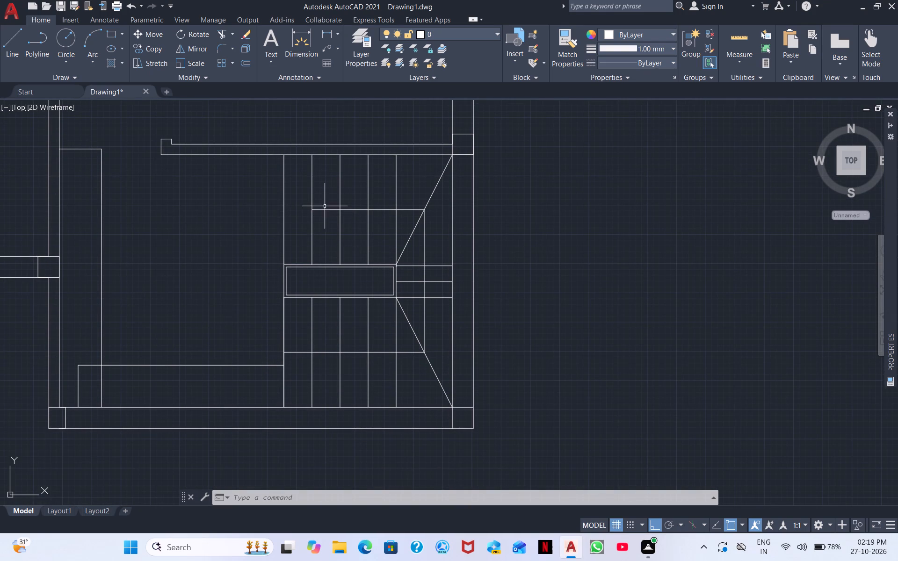
pyautogui.click(224, 32)
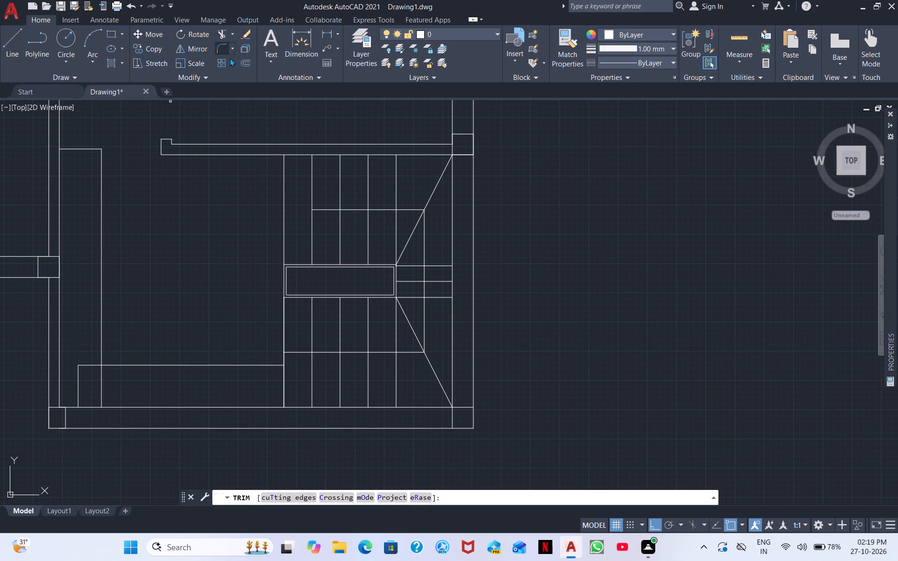
pyautogui.keyDown('shift'); pyautogui.click(326, 210); pyautogui.keyUp('shift')
pyautogui.rightClick(263, 233)
pyautogui.click(291, 234)
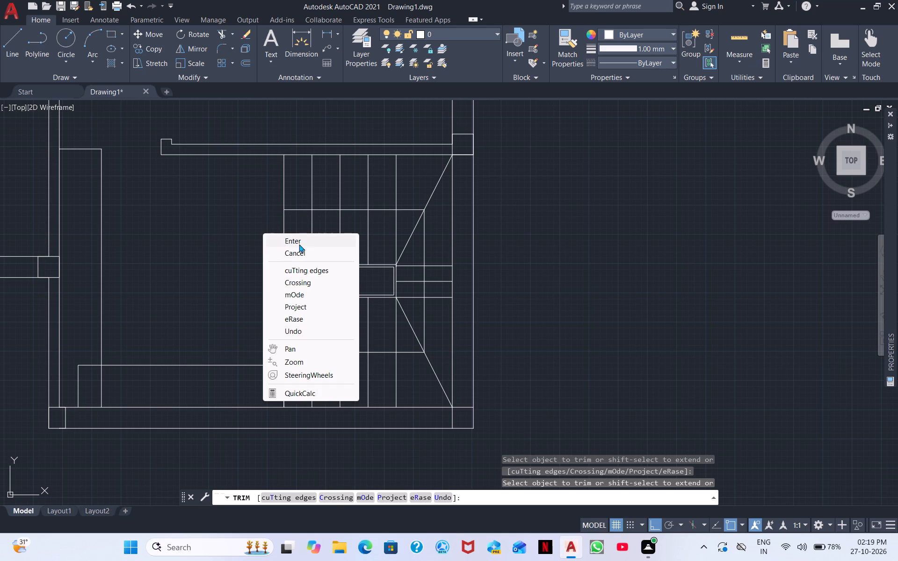
pyautogui.click(299, 241)
# Draw the lower half of a triangular arrowhead at the left end of the lower flight's walking line, closing back onto that line.
pyautogui.scroll(2, 251, 294)
pyautogui.moveTo(382, 331); pyautogui.dragTo(215, 259, button='middle')
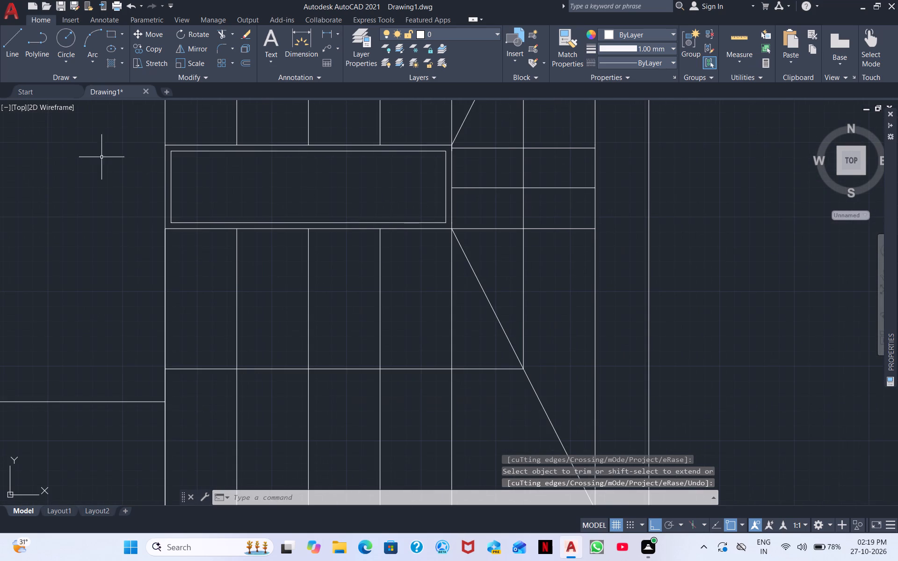
pyautogui.click(16, 48)
pyautogui.scroll(2, 200, 360)
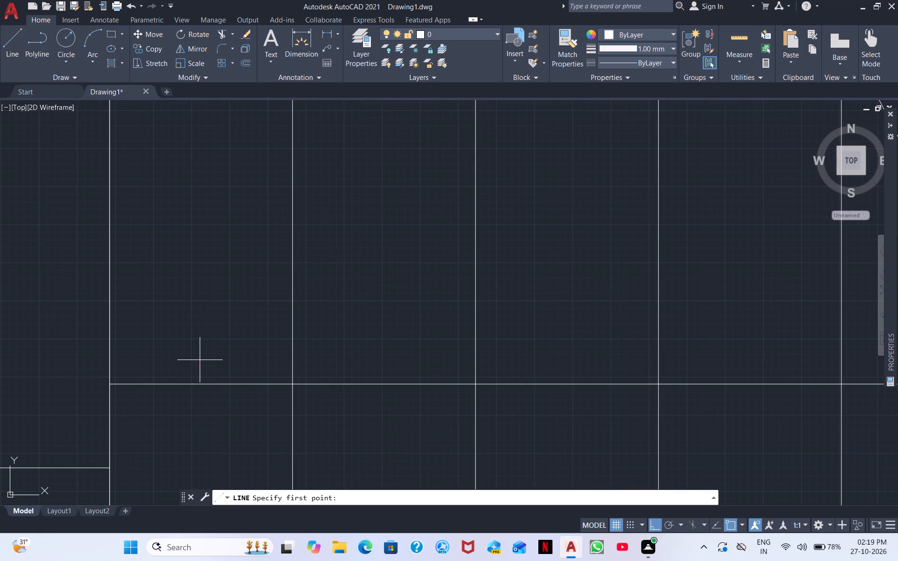
pyautogui.click(110, 387)
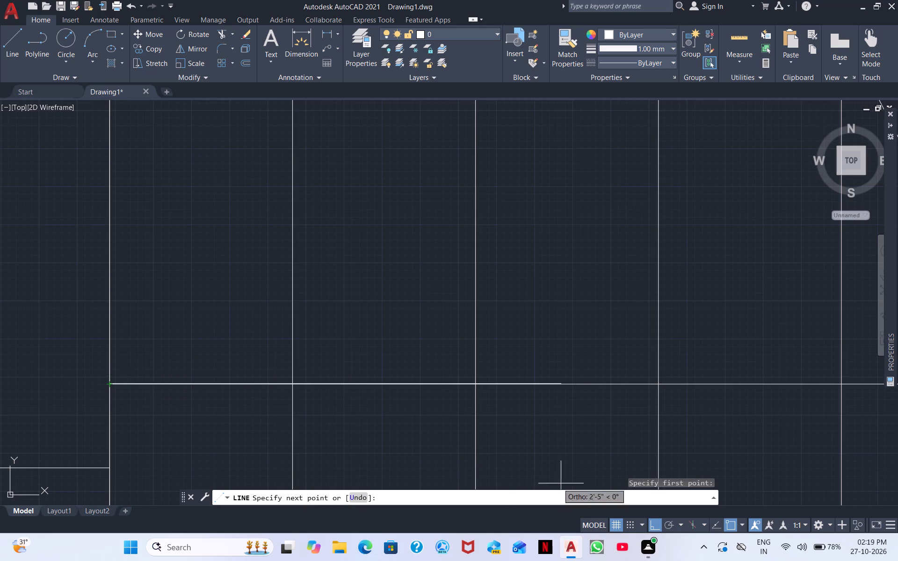
pyautogui.click(658, 526)
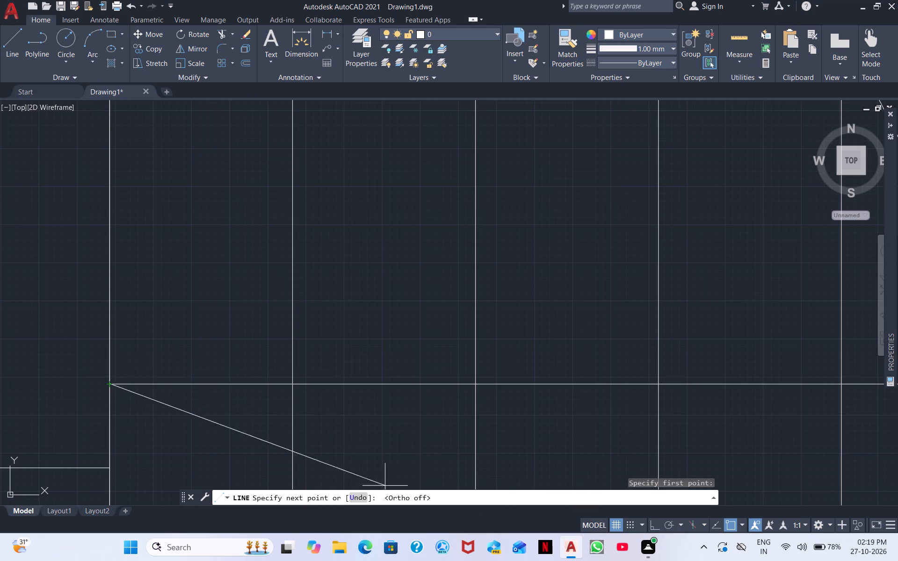
pyautogui.click(253, 446)
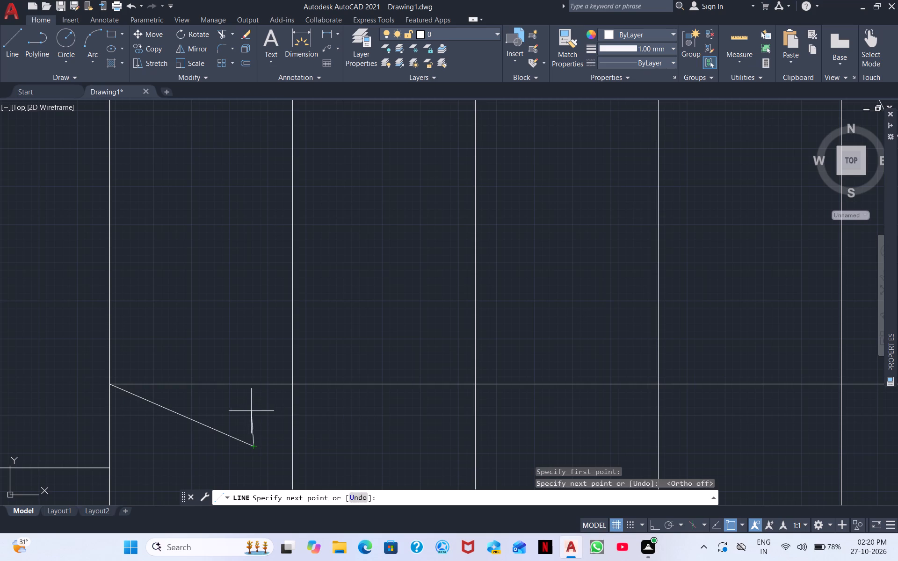
pyautogui.click(256, 385)
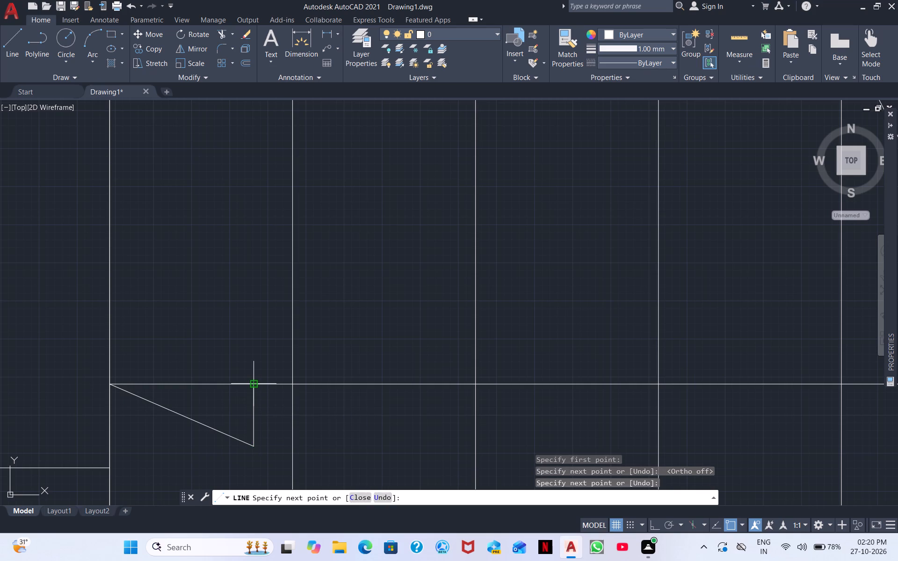
pyautogui.rightClick(256, 385)
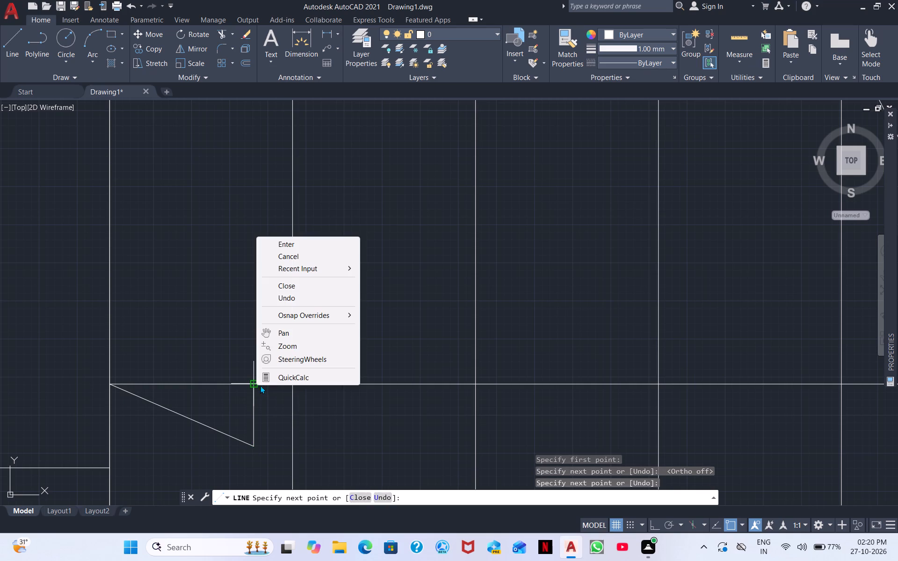
pyautogui.click(308, 241)
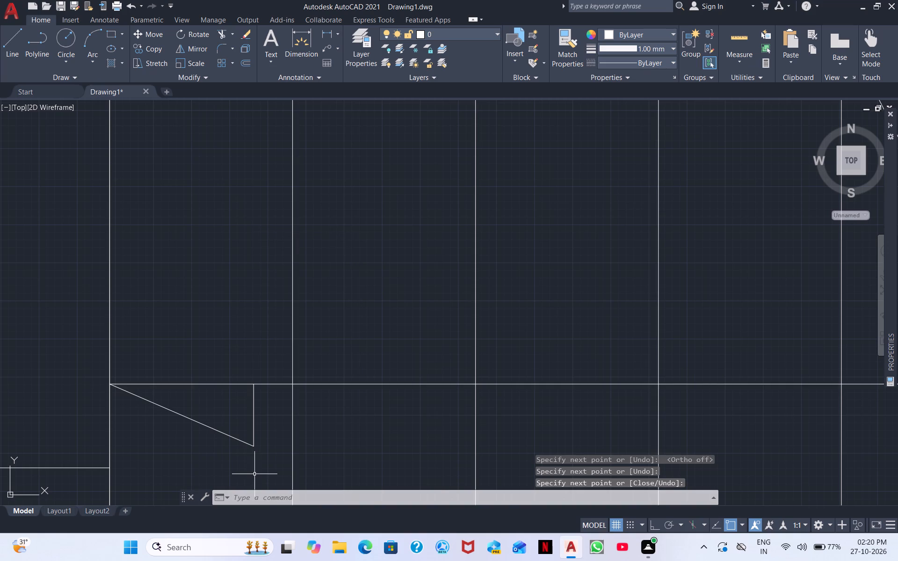
# Mirror the half arrowhead about the lower flight's walking line, keeping the source lines.
pyautogui.moveTo(254, 474); pyautogui.dragTo(256, 461)
pyautogui.click(205, 424)
pyautogui.rightClick(202, 434)
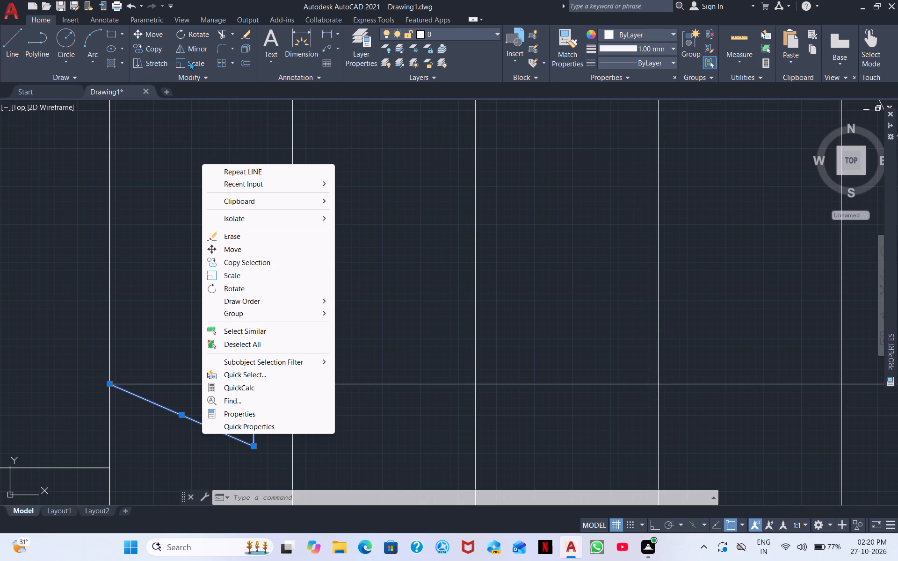
pyautogui.click(197, 45)
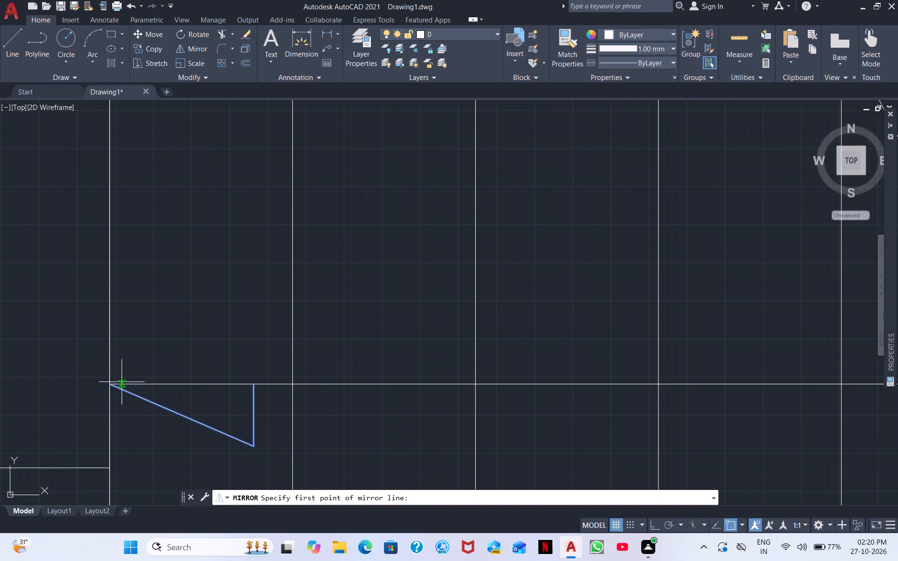
pyautogui.click(112, 383)
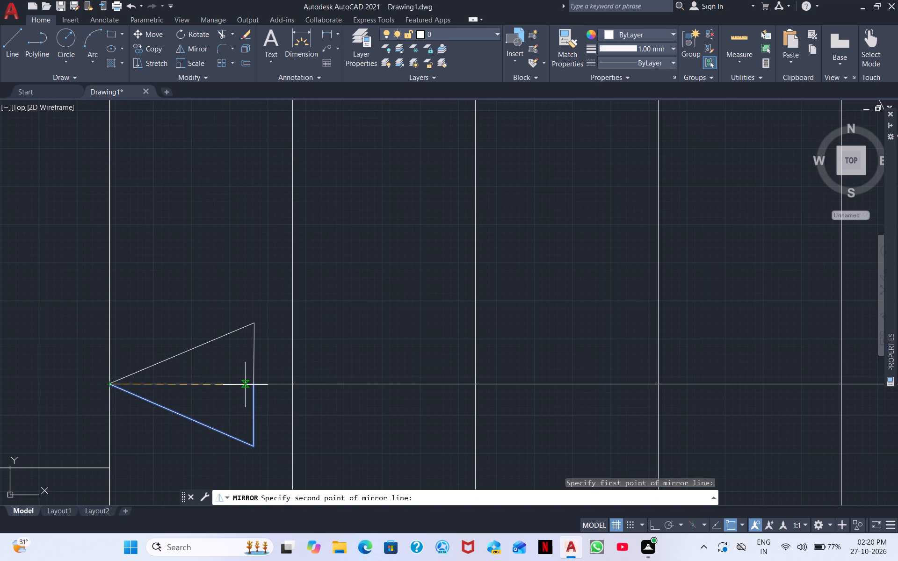
pyautogui.click(253, 384)
pyautogui.scroll(-1, 255, 331)
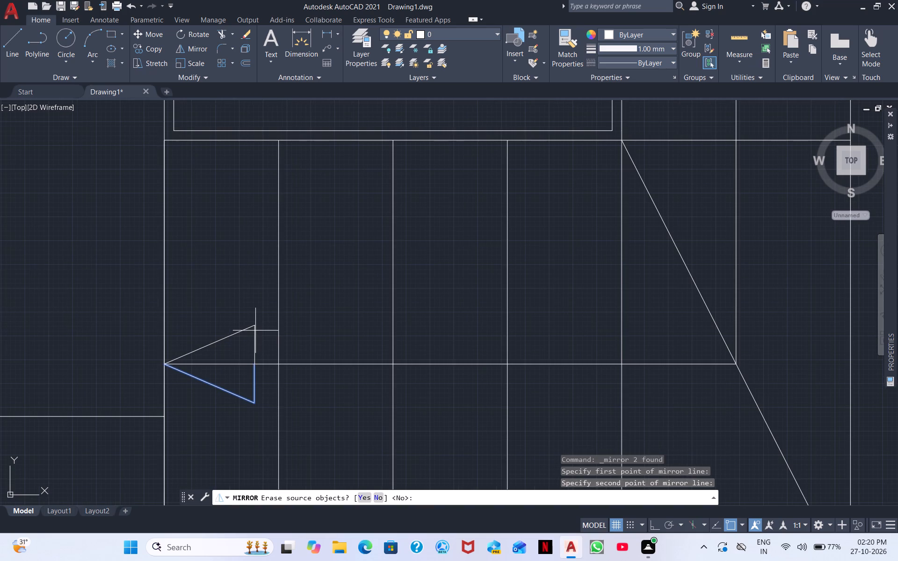
pyautogui.rightClick(255, 336)
pyautogui.click(284, 342)
pyautogui.scroll(-1, 243, 339)
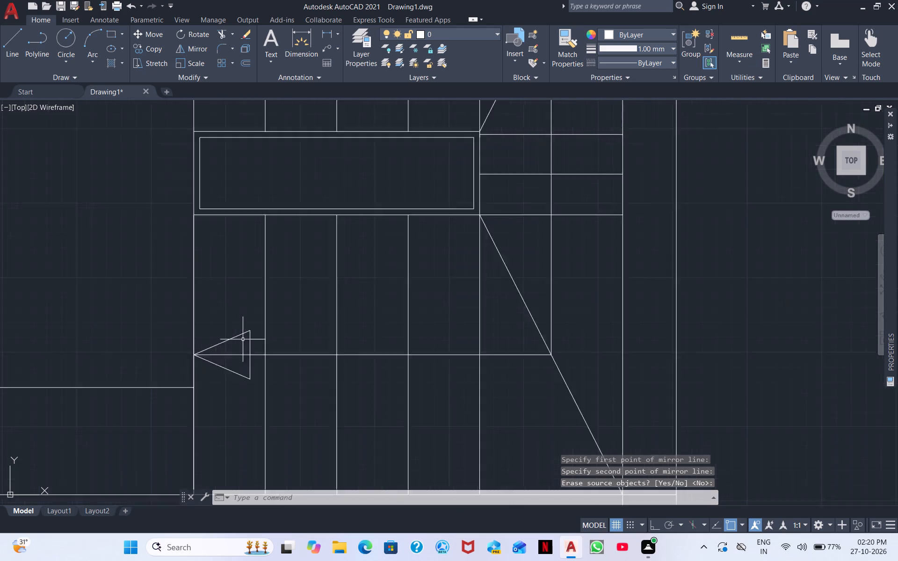
pyautogui.scroll(-1, 158, 262)
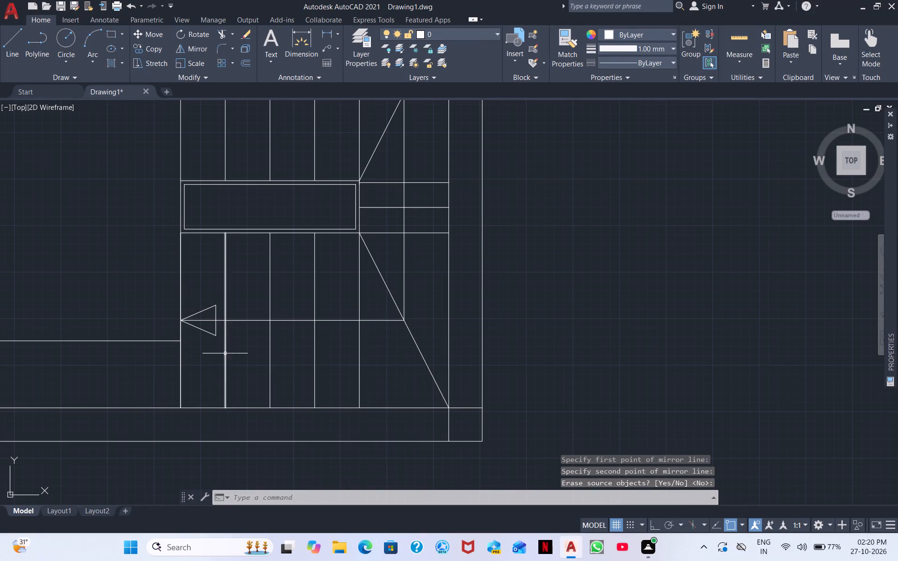
# Copy the complete arrowhead straight up from the lower flight onto the left end of the upper flight's walking line.
pyautogui.scroll(3, 219, 345)
pyautogui.click(211, 319)
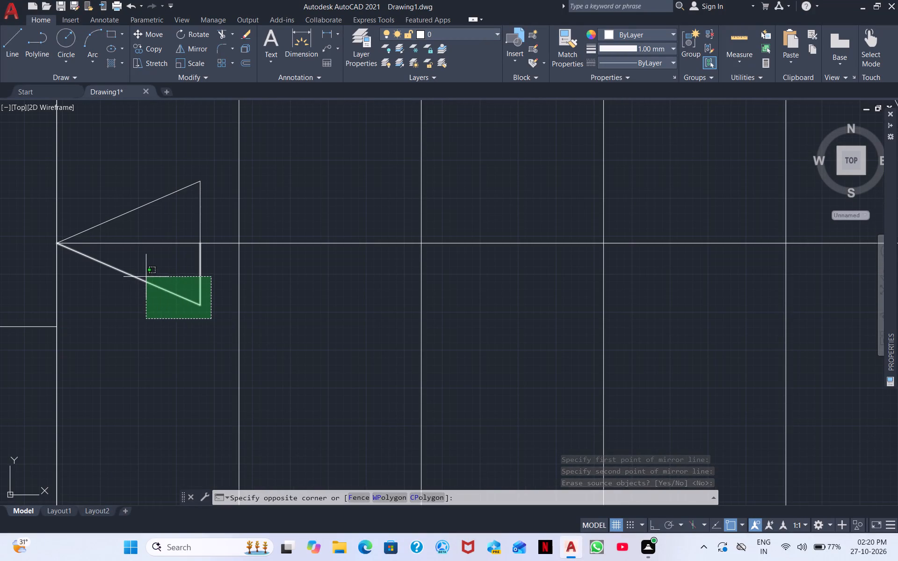
pyautogui.click(146, 277)
pyautogui.click(205, 216)
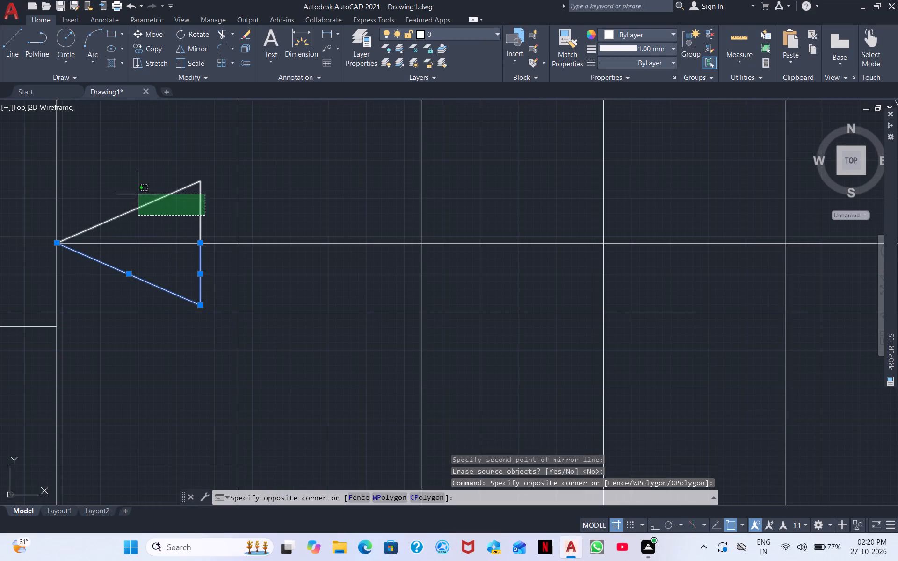
pyautogui.click(130, 197)
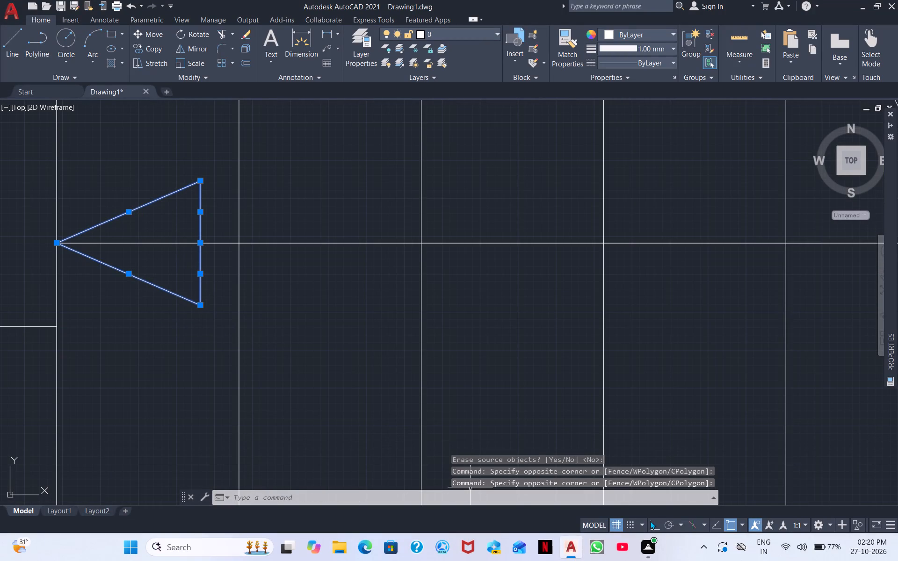
pyautogui.click(650, 521)
pyautogui.rightClick(220, 362)
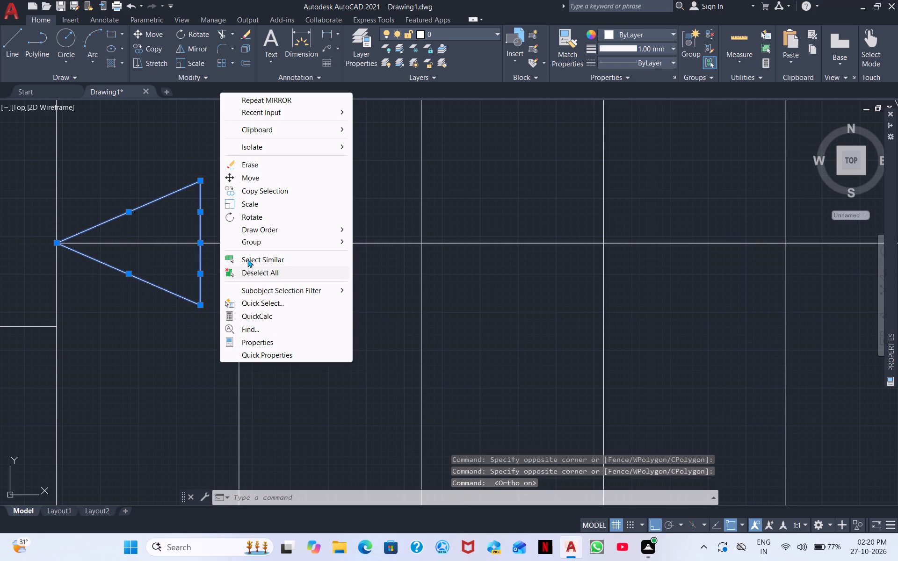
pyautogui.click(270, 187)
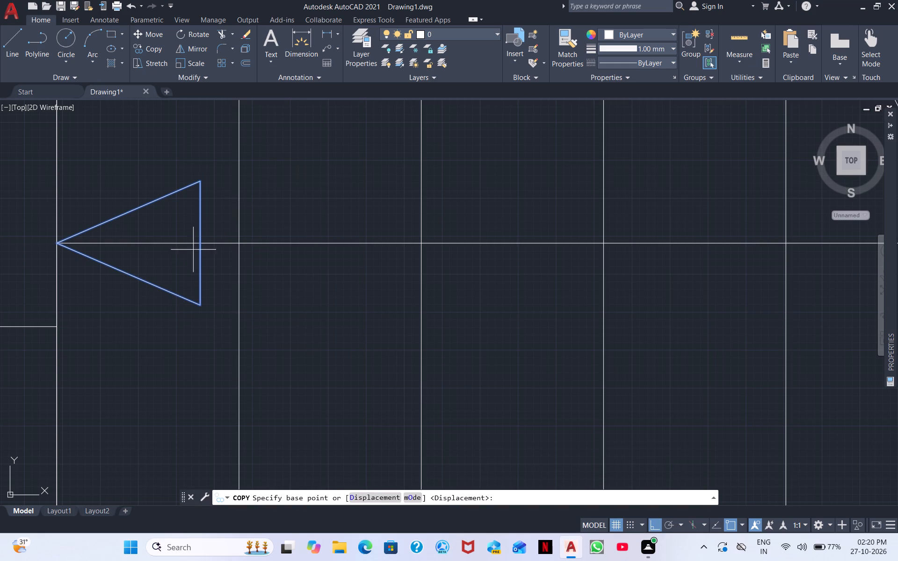
pyautogui.click(200, 245)
pyautogui.moveTo(209, 220); pyautogui.dragTo(169, 560, button='middle')
pyautogui.scroll(-2, 168, 560)
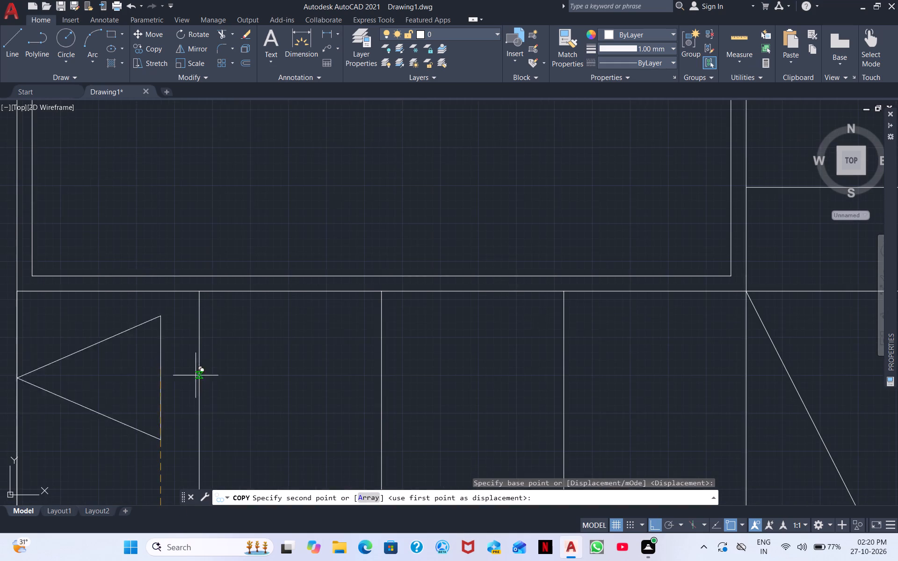
pyautogui.scroll(-2, 195, 310)
pyautogui.scroll(-2, 210, 259)
pyautogui.moveTo(212, 252); pyautogui.dragTo(174, 395, button='middle')
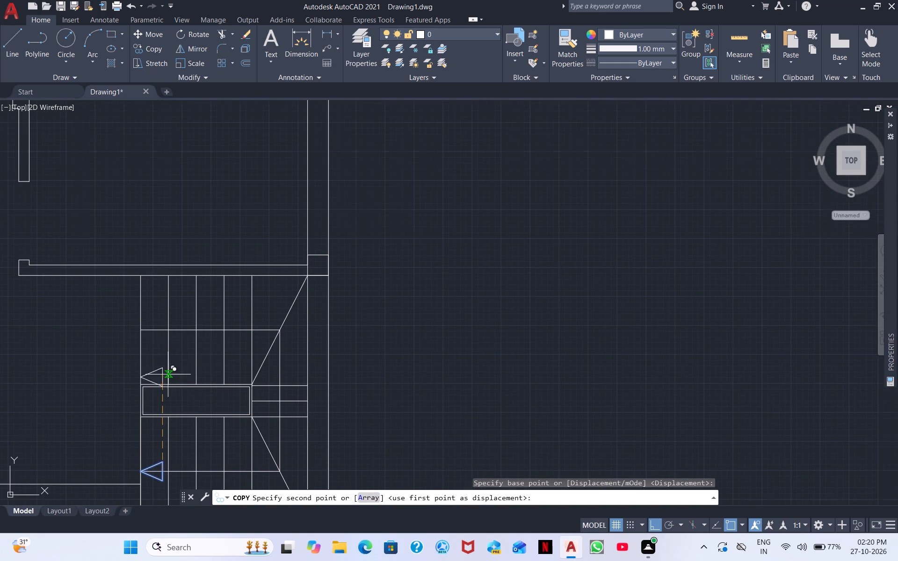
pyautogui.scroll(3, 159, 328)
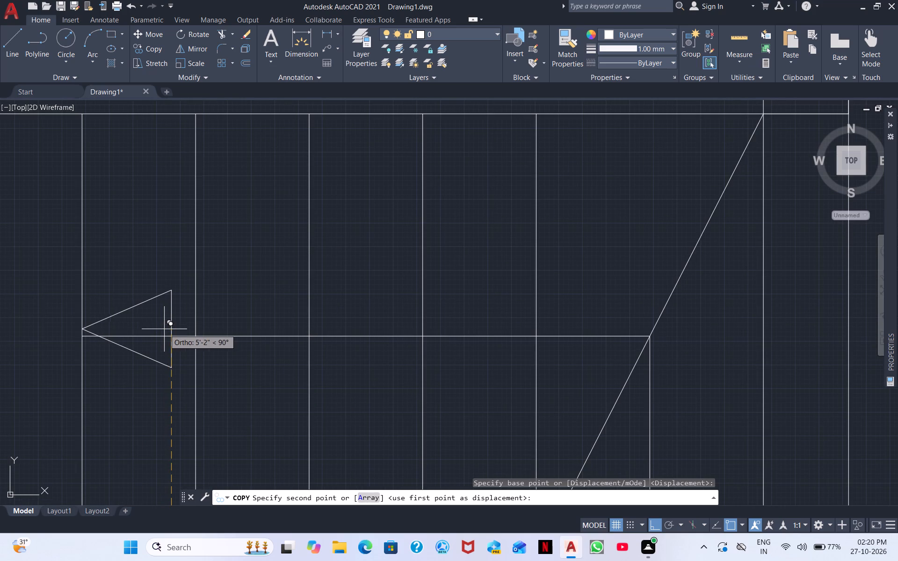
pyautogui.click(169, 336)
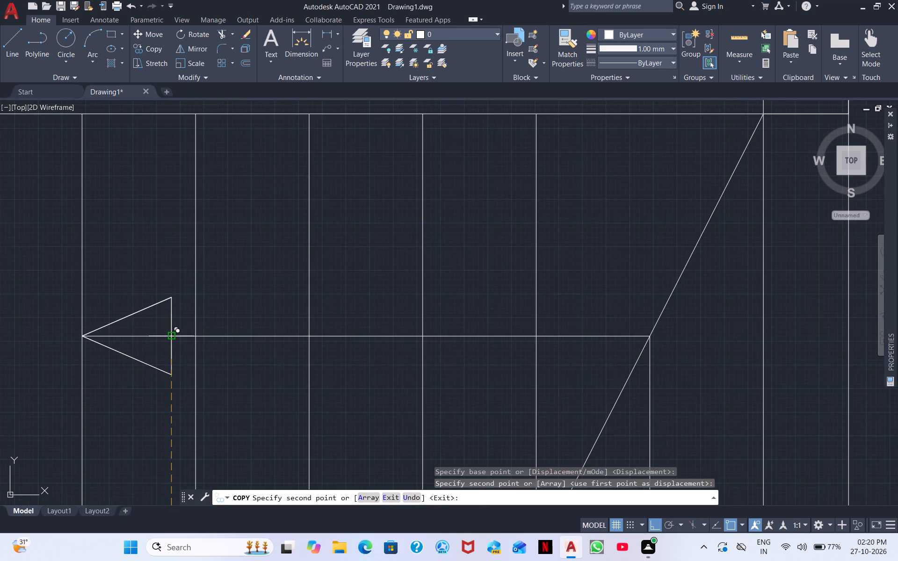
pyautogui.press('Escape')
pyautogui.scroll(-1, 177, 381)
pyautogui.scroll(-3, 222, 361)
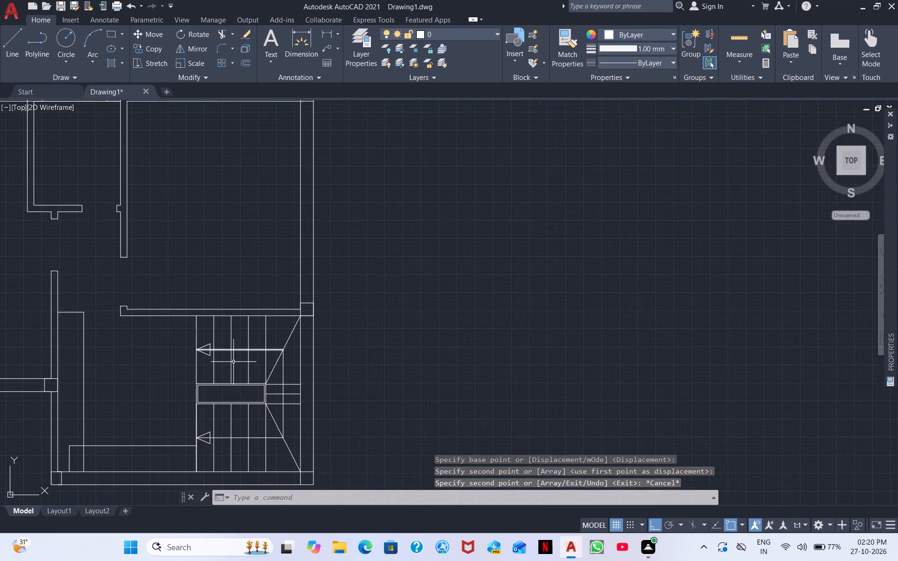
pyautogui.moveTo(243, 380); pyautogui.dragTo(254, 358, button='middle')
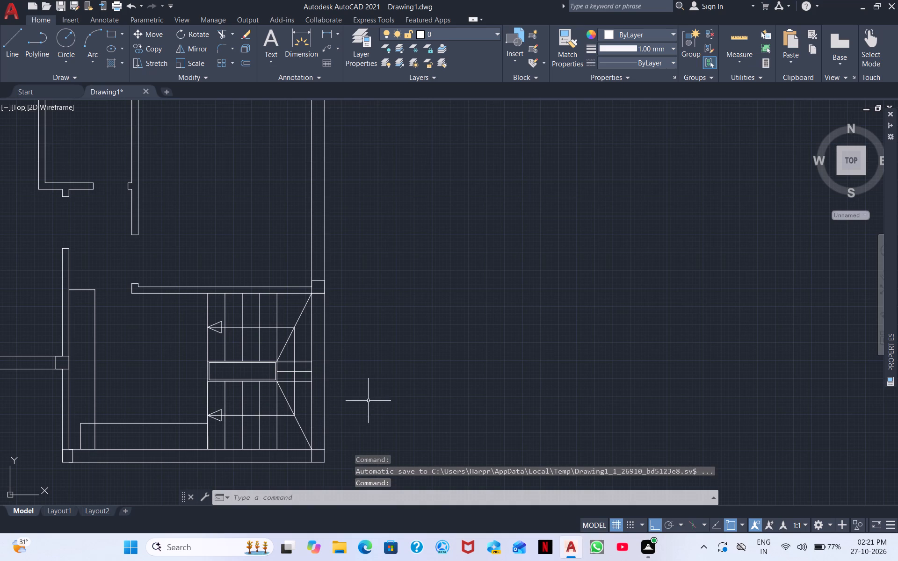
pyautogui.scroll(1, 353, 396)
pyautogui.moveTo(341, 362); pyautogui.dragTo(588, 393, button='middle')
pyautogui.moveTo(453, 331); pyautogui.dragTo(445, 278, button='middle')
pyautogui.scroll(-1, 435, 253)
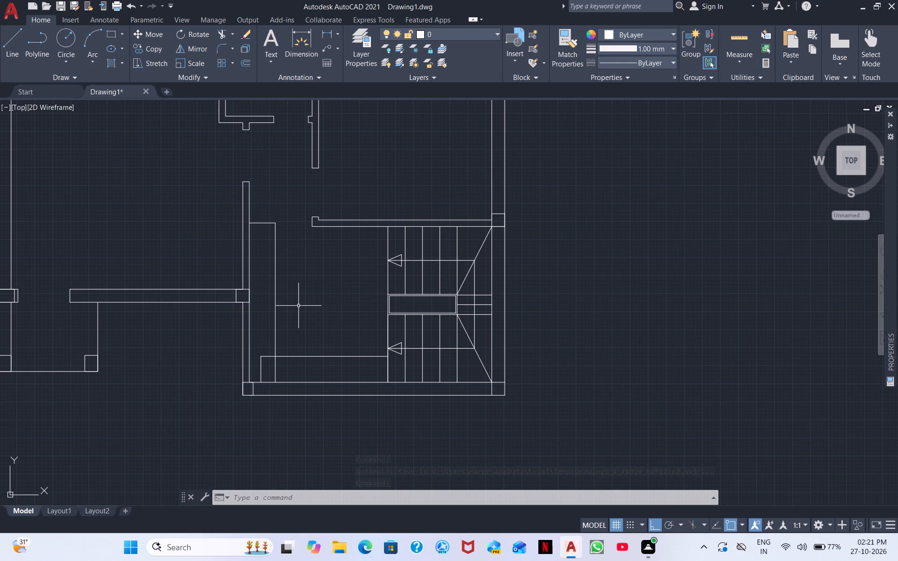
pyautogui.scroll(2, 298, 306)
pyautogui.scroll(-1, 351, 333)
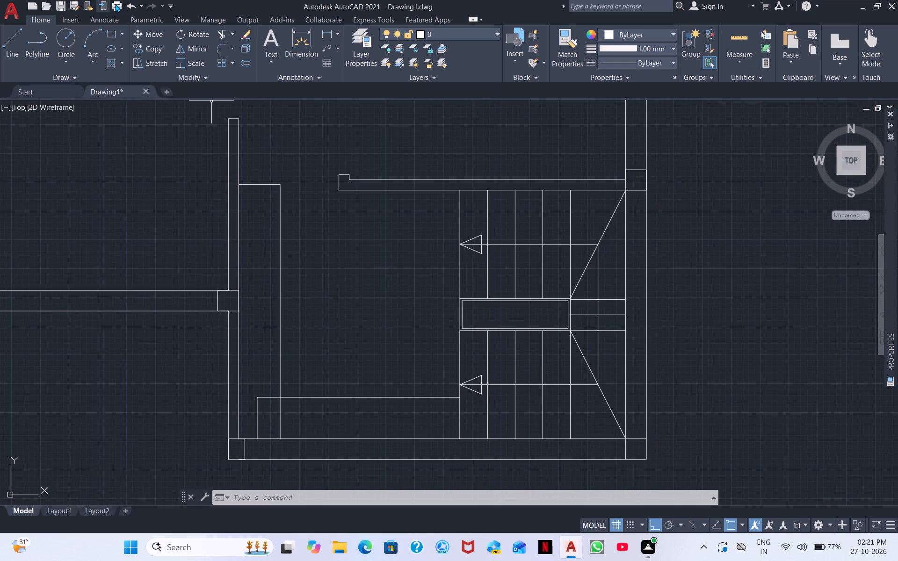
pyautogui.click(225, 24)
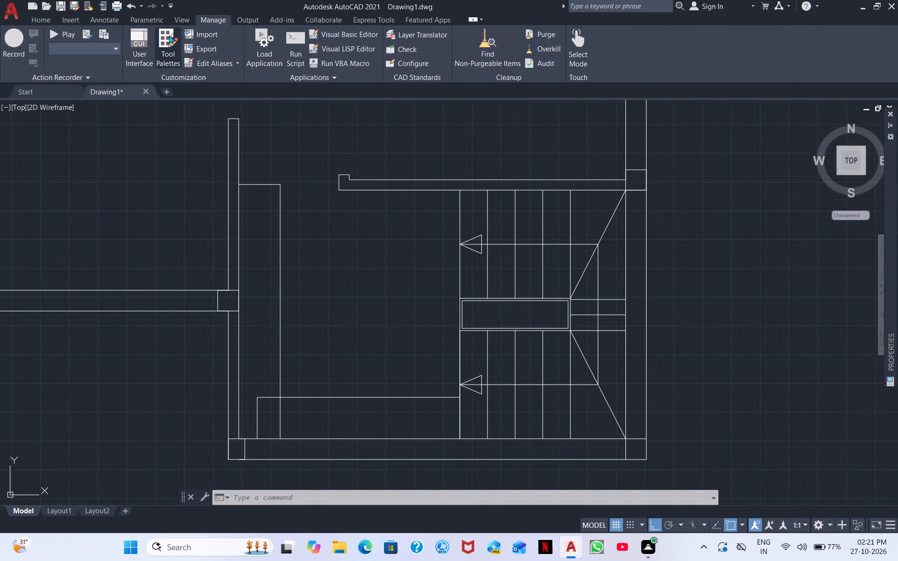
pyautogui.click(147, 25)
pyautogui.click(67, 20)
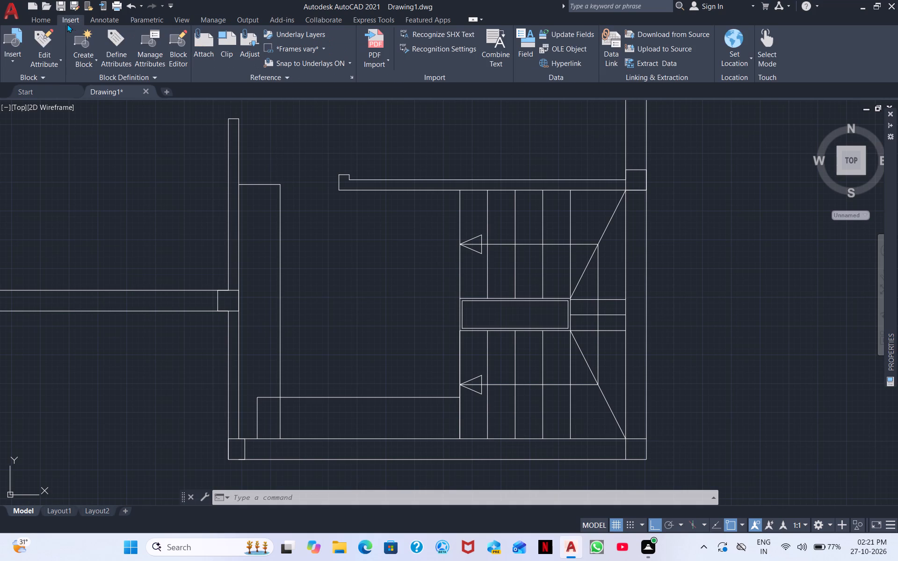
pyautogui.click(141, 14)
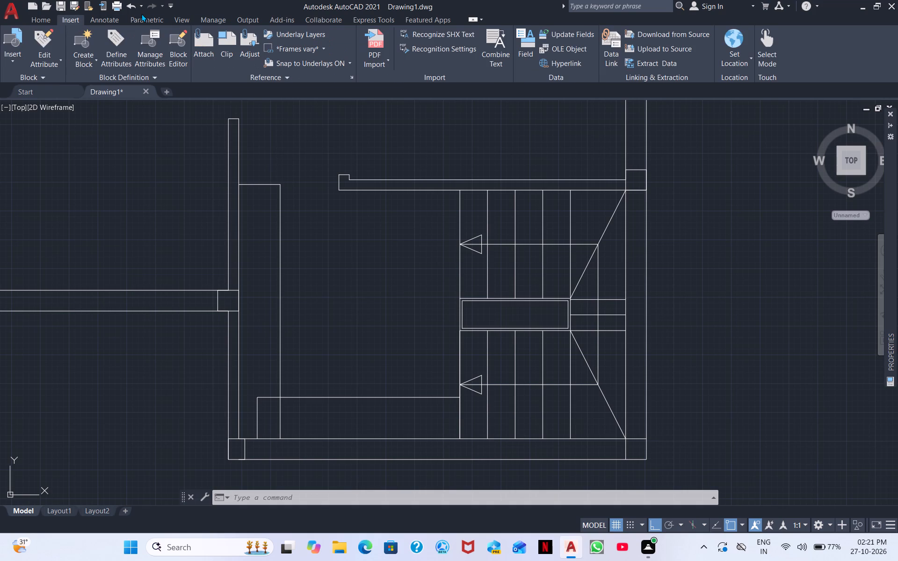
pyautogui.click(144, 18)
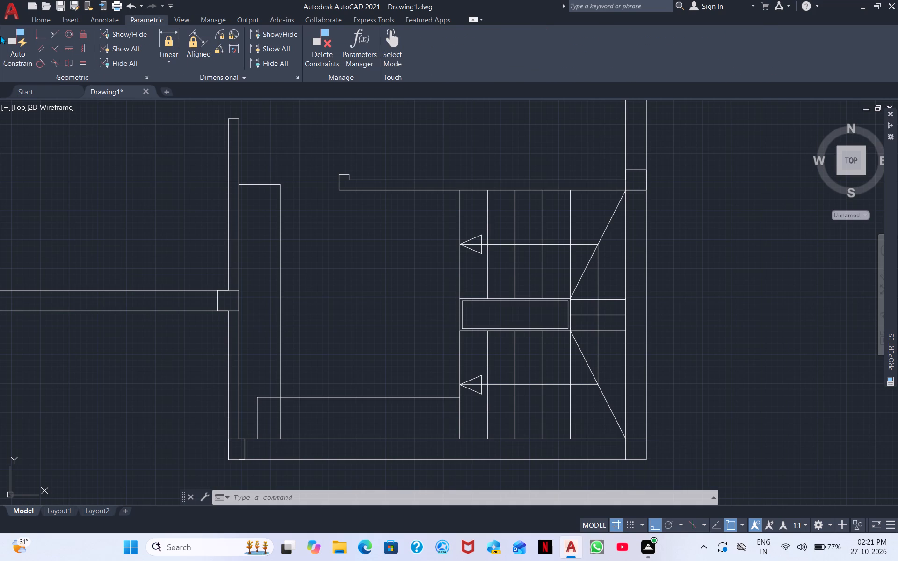
# Trim the overlapping strip lines at the stair hall's bottom-left corner so the two wall strips meet in a clean L.
pyautogui.click(46, 21)
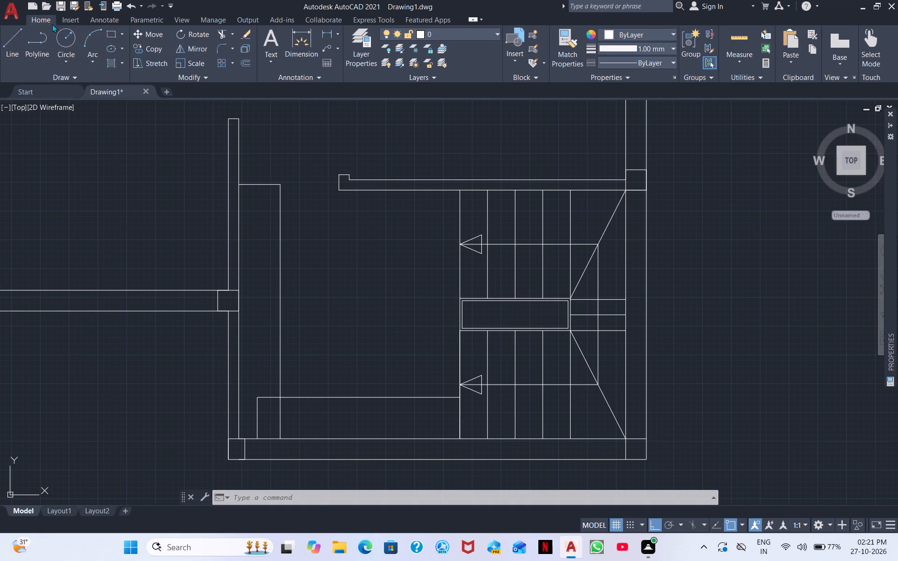
pyautogui.click(224, 31)
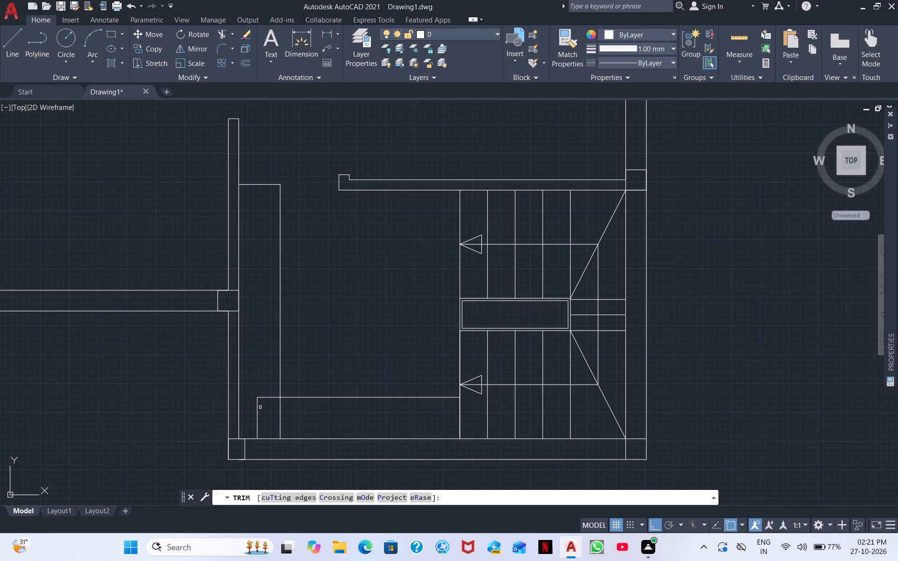
pyautogui.moveTo(263, 381); pyautogui.dragTo(264, 417)
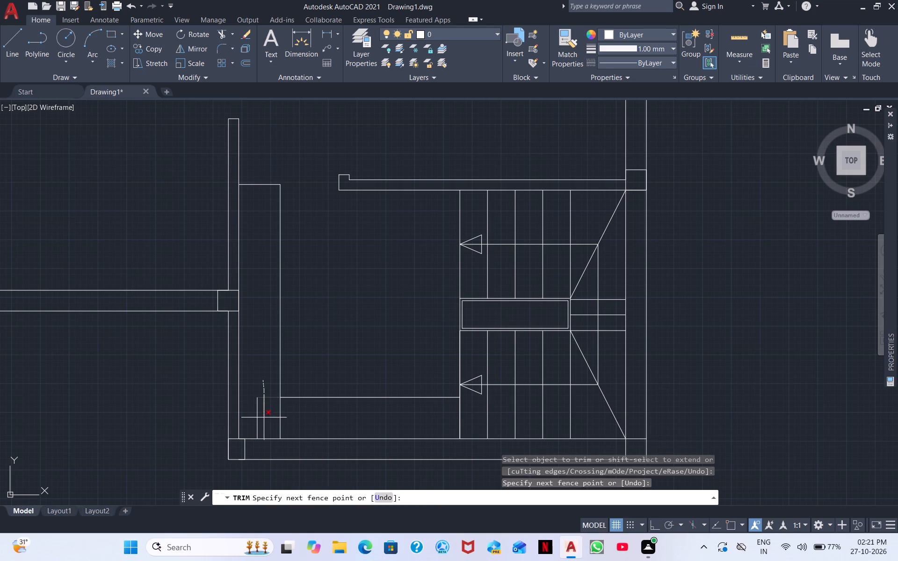
pyautogui.moveTo(264, 417); pyautogui.dragTo(290, 417)
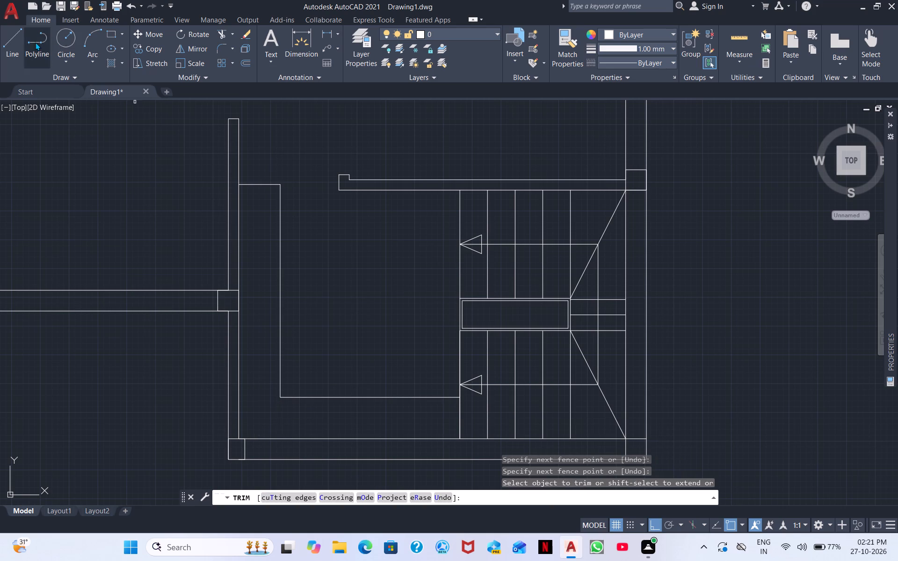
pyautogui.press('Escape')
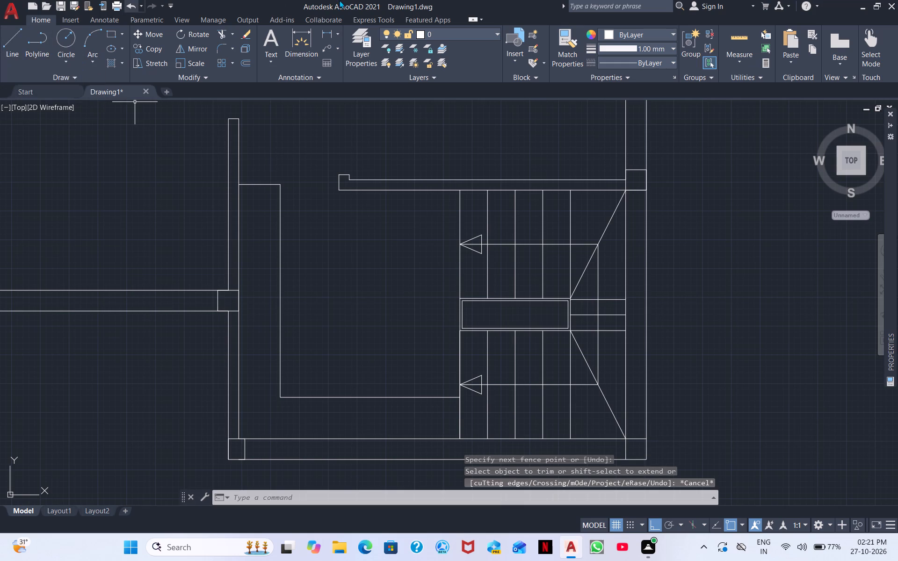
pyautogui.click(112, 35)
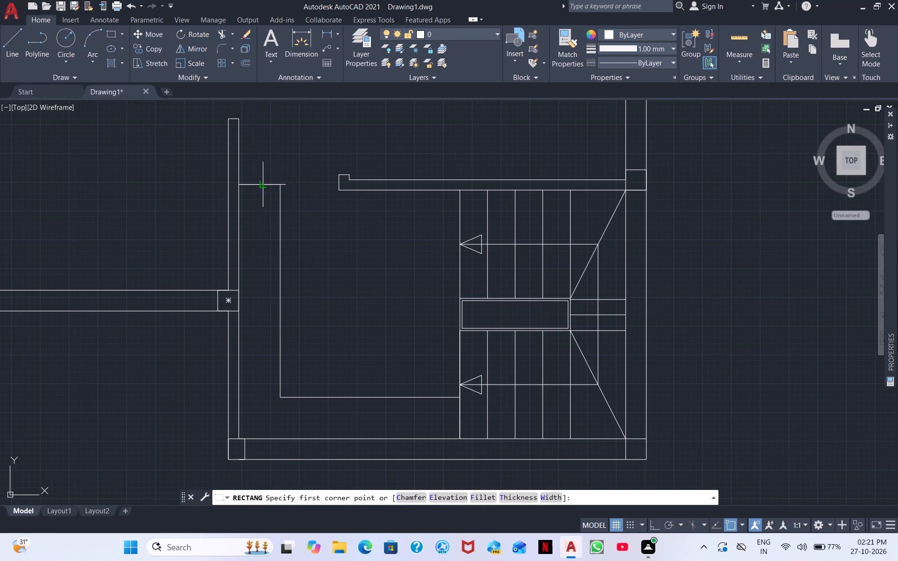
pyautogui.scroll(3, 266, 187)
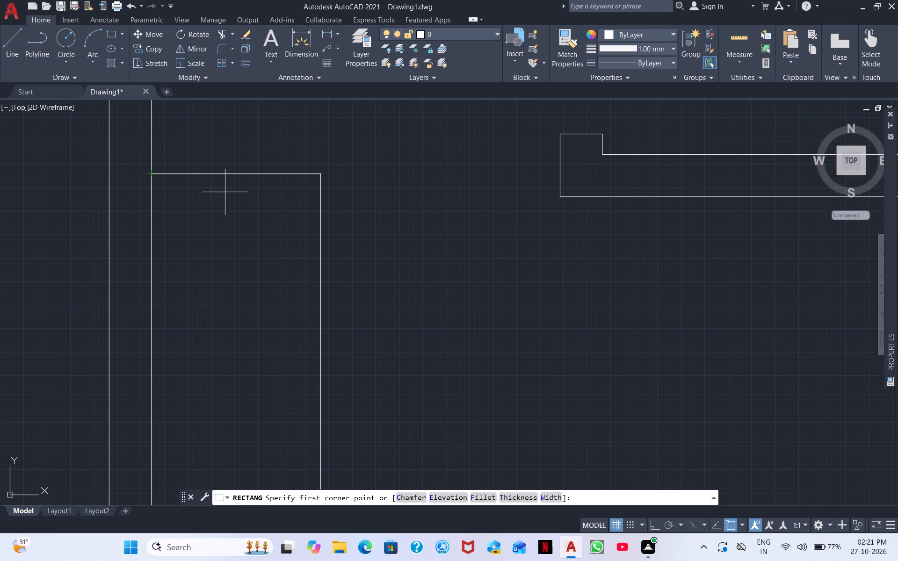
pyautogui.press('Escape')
# Erase the short horizontal line closing the upper end of the strip along the stair hall's left wall.
pyautogui.moveTo(282, 230); pyautogui.dragTo(272, 217)
pyautogui.click(187, 135)
pyautogui.rightClick(332, 266)
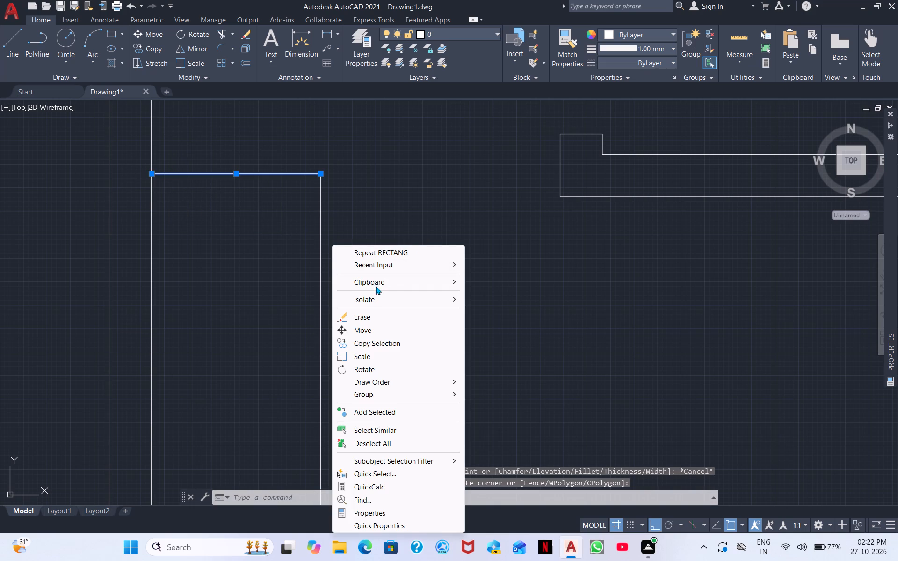
pyautogui.click(370, 310)
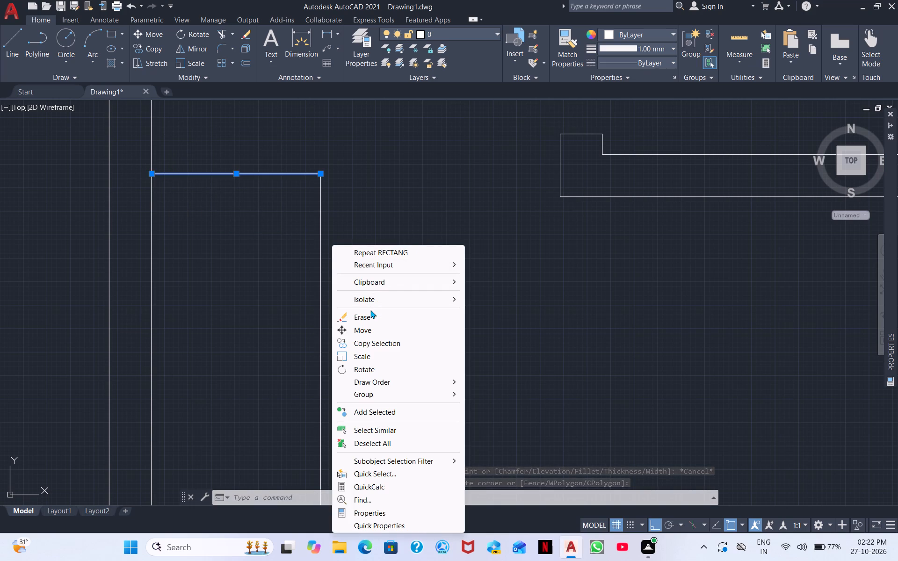
pyautogui.click(366, 318)
# Draw a horizontal line from the stair hall's left wall across the strip's vertical edge, just above the wall column.
pyautogui.scroll(-2, 371, 287)
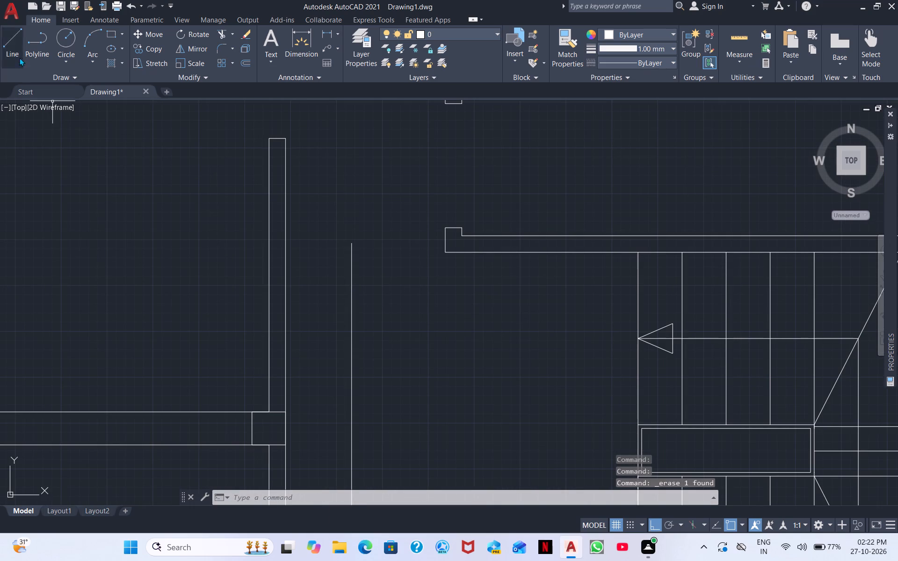
pyautogui.click(16, 40)
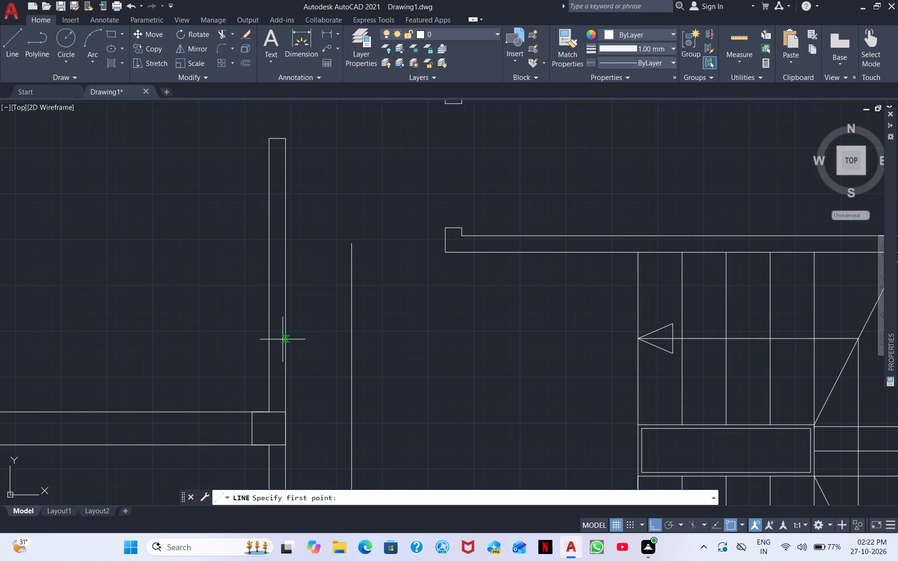
pyautogui.click(284, 340)
pyautogui.click(377, 352)
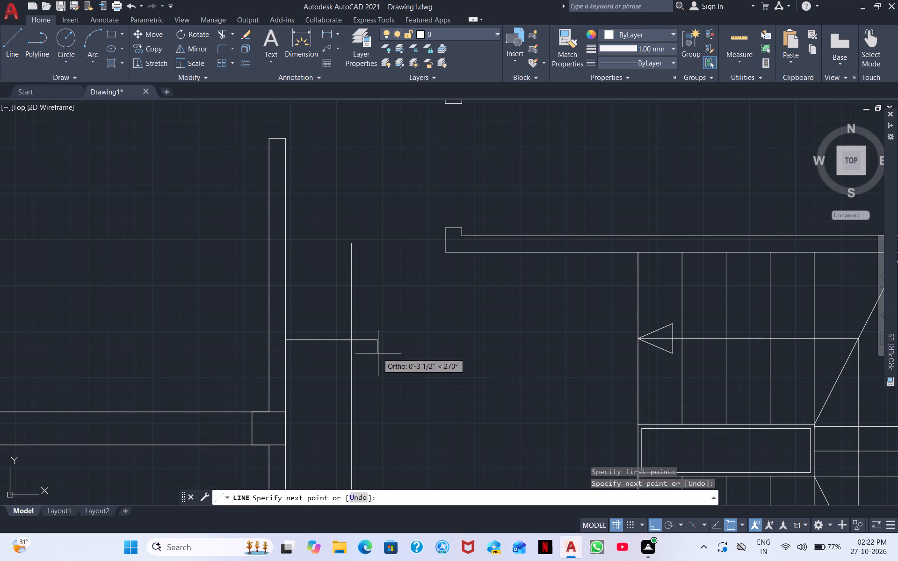
pyautogui.press('Escape')
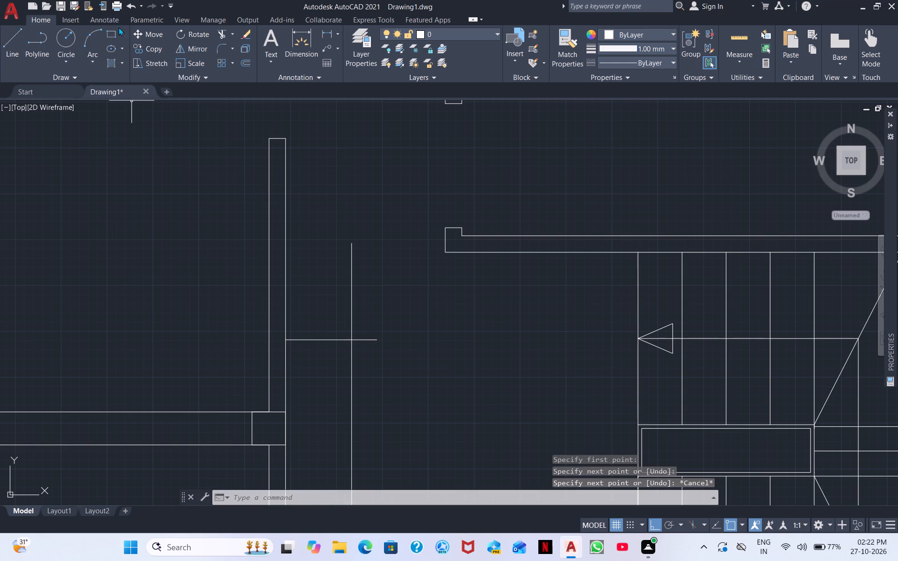
# Trim the part of the strip's vertical edge that extends above the new horizontal line.
pyautogui.click(217, 30)
pyautogui.moveTo(388, 283); pyautogui.dragTo(388, 284)
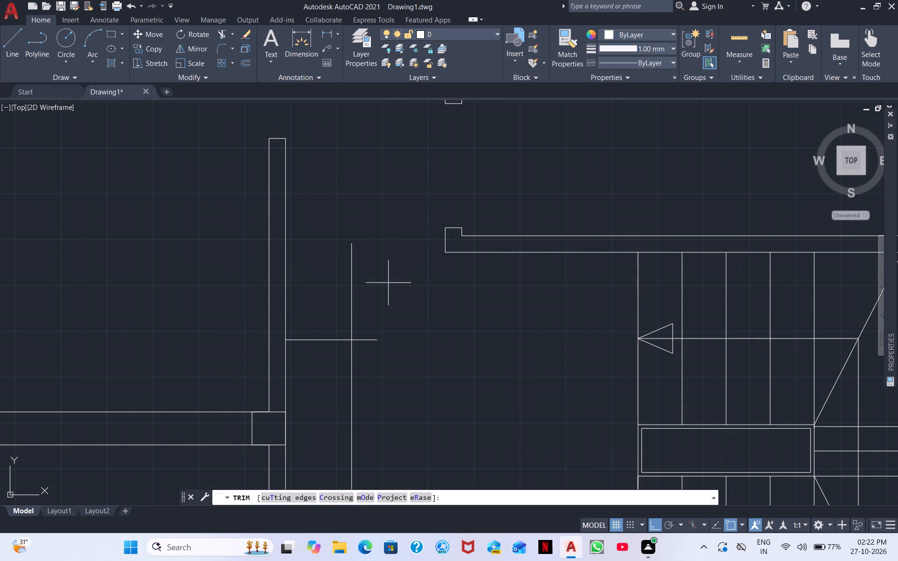
pyautogui.moveTo(388, 284); pyautogui.dragTo(334, 295)
pyautogui.press('Escape')
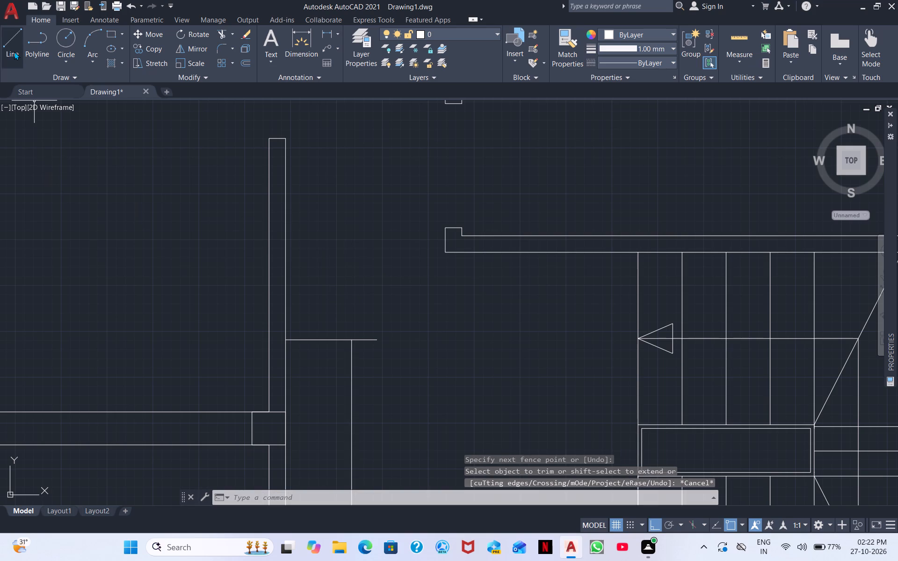
# Draw a nearly square rectangle against the left wall just above the strip, as wide as the strip.
pyautogui.click(113, 27)
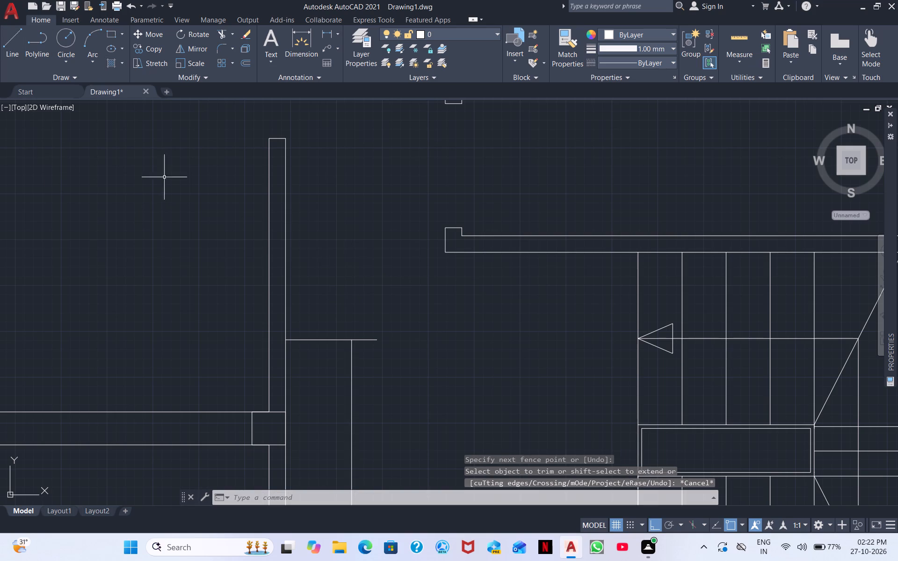
pyautogui.click(113, 35)
pyautogui.scroll(2, 333, 453)
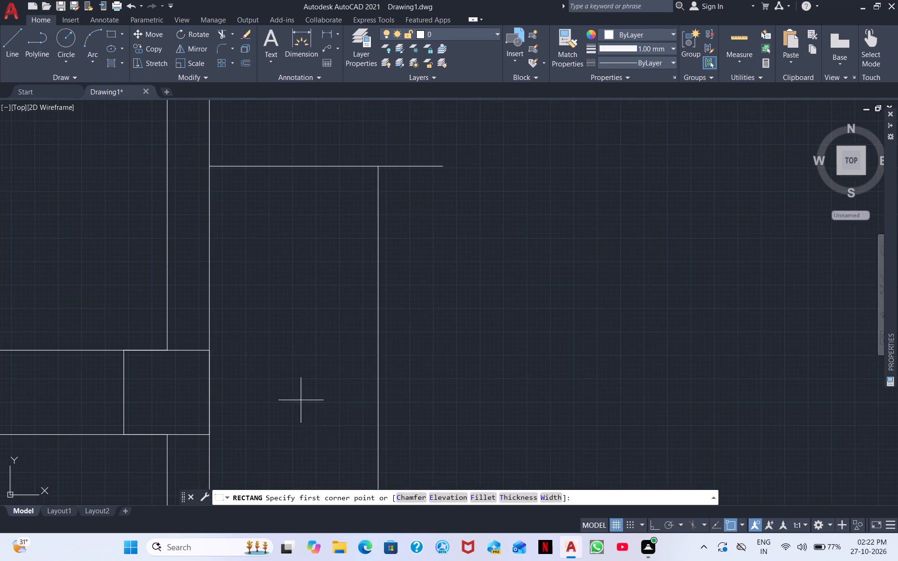
pyautogui.moveTo(281, 386); pyautogui.dragTo(282, 560, button='middle')
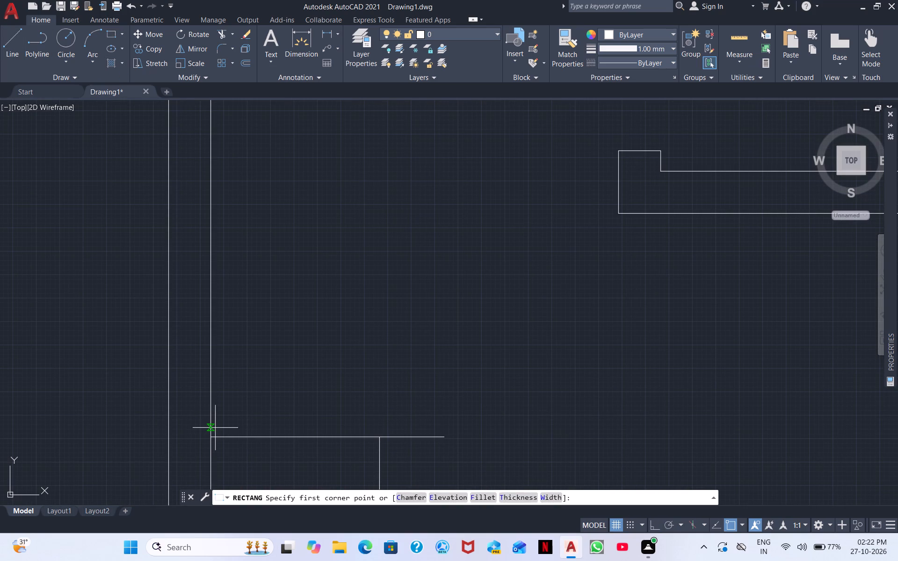
pyautogui.click(211, 426)
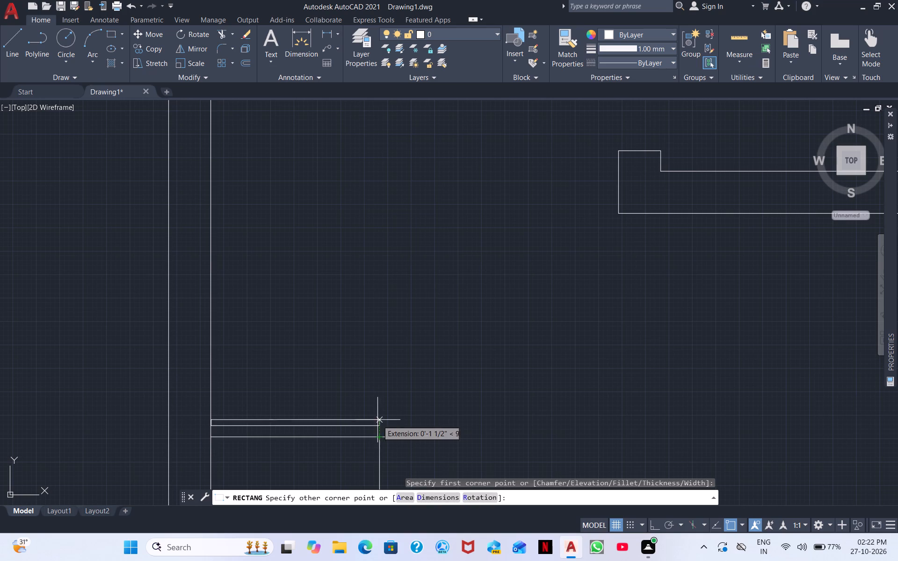
pyautogui.click(380, 264)
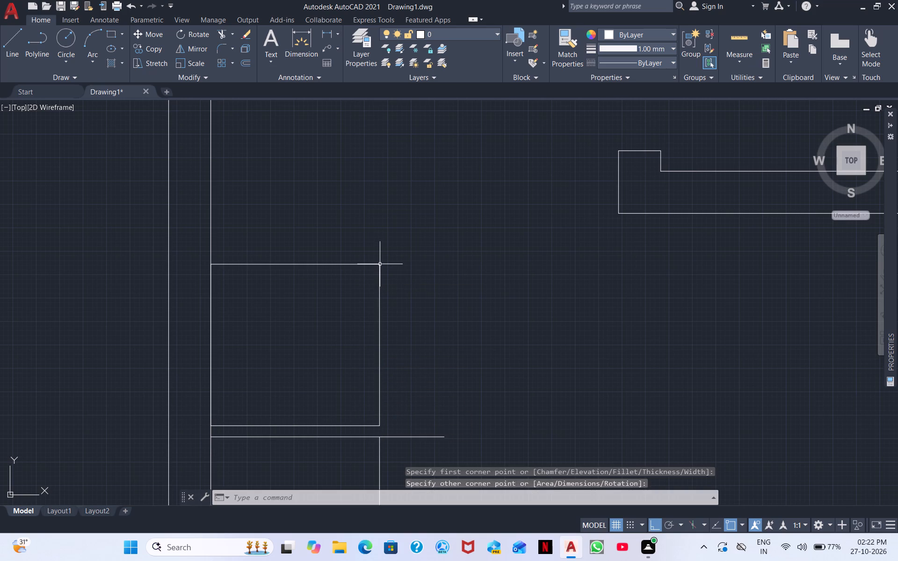
pyautogui.press('Escape')
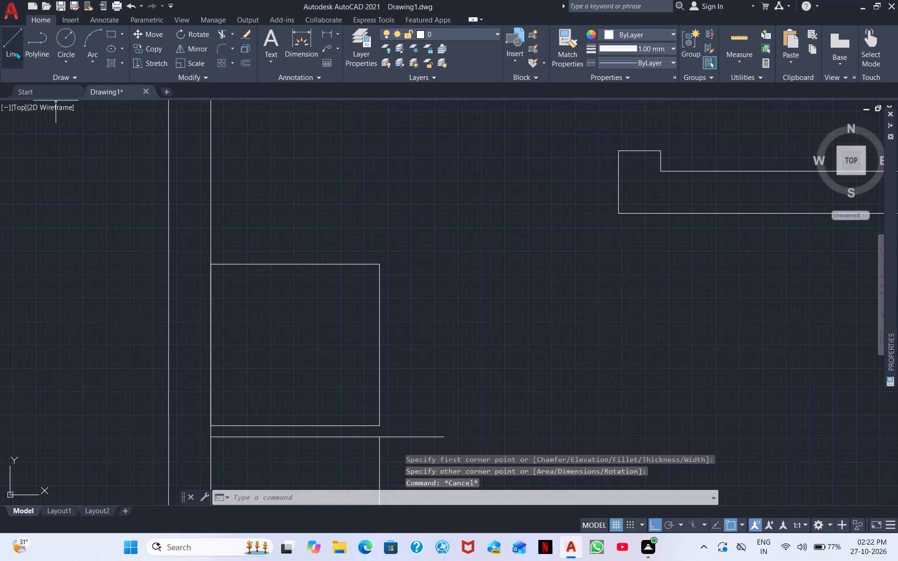
# Add a narrow band along the full right side of the rectangle above the strip, using three connected lines.
pyautogui.click(15, 50)
pyautogui.click(381, 266)
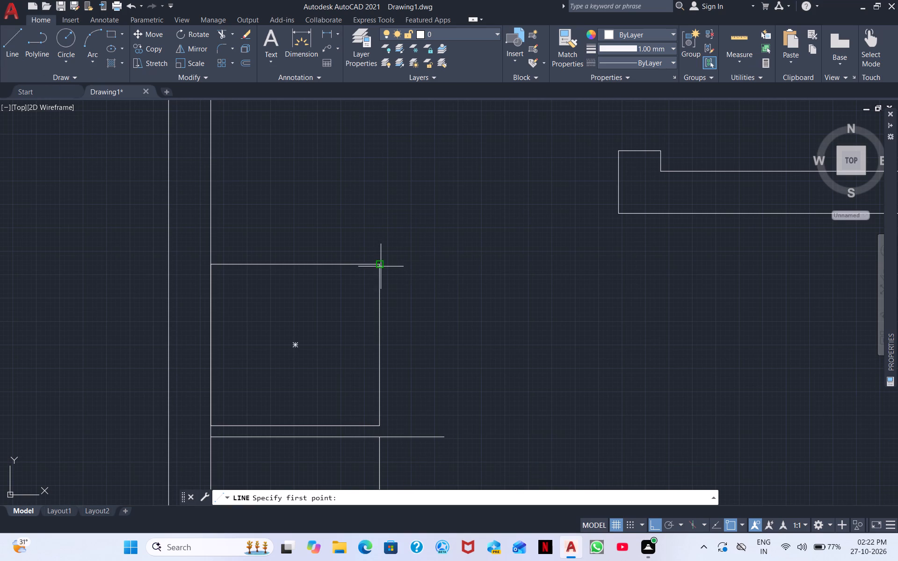
pyautogui.click(392, 265)
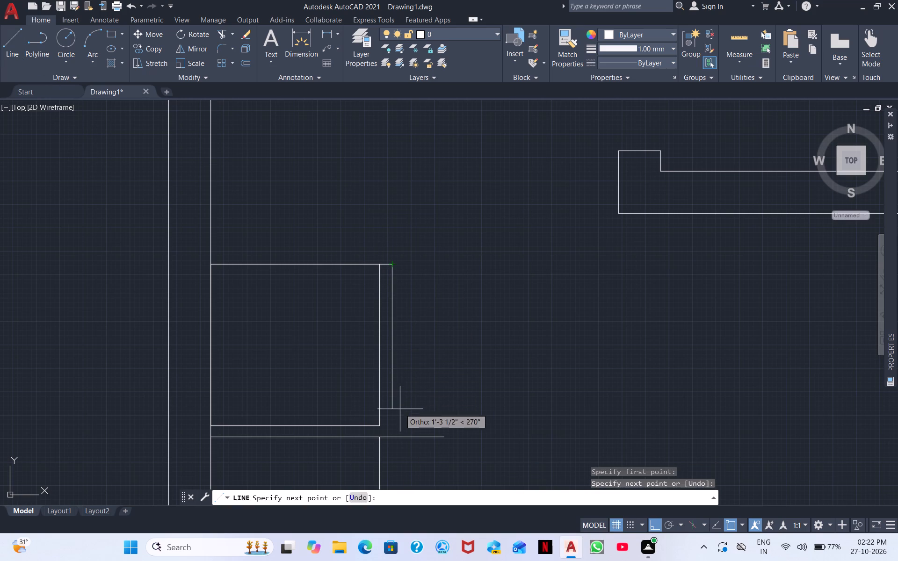
pyautogui.click(398, 426)
pyautogui.click(381, 429)
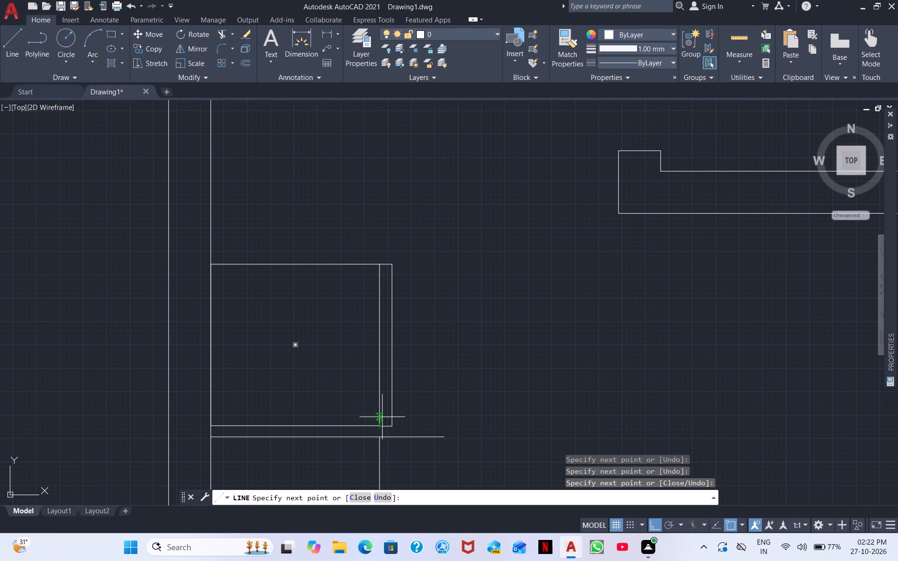
pyautogui.press('Escape')
# Trim the strip's top closing line where it overhangs the strip's vertical edge.
pyautogui.scroll(-2, 385, 401)
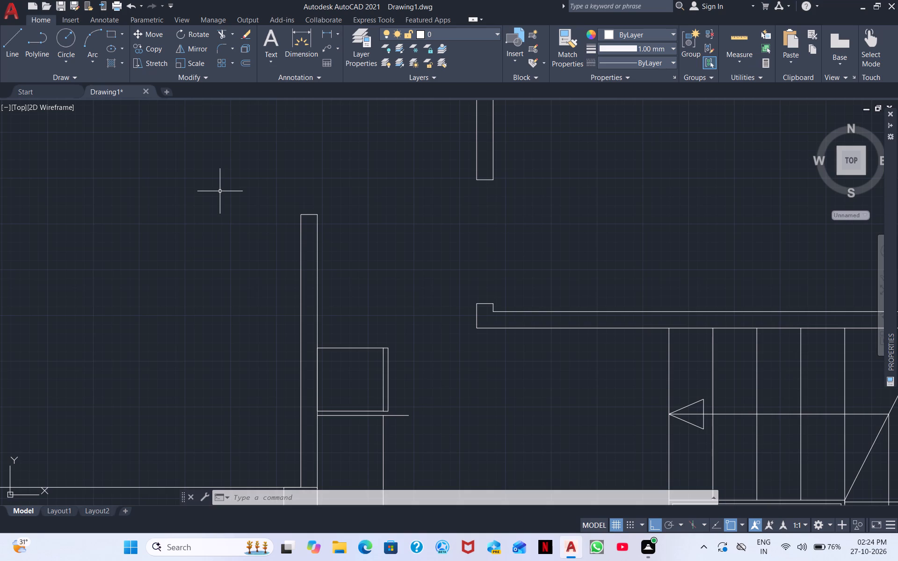
pyautogui.click(220, 33)
pyautogui.scroll(2, 437, 407)
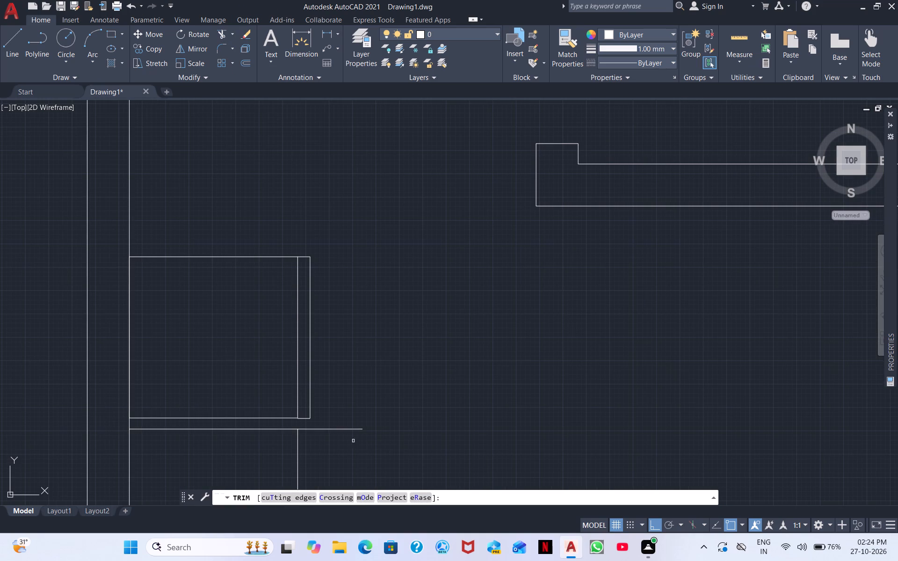
pyautogui.click(334, 431)
# Look over the upper floor plan from the stair hall to the rooms along the top wall.
pyautogui.scroll(-2, 457, 338)
pyautogui.moveTo(570, 319); pyautogui.dragTo(339, 259, button='middle')
pyautogui.scroll(-1, 347, 270)
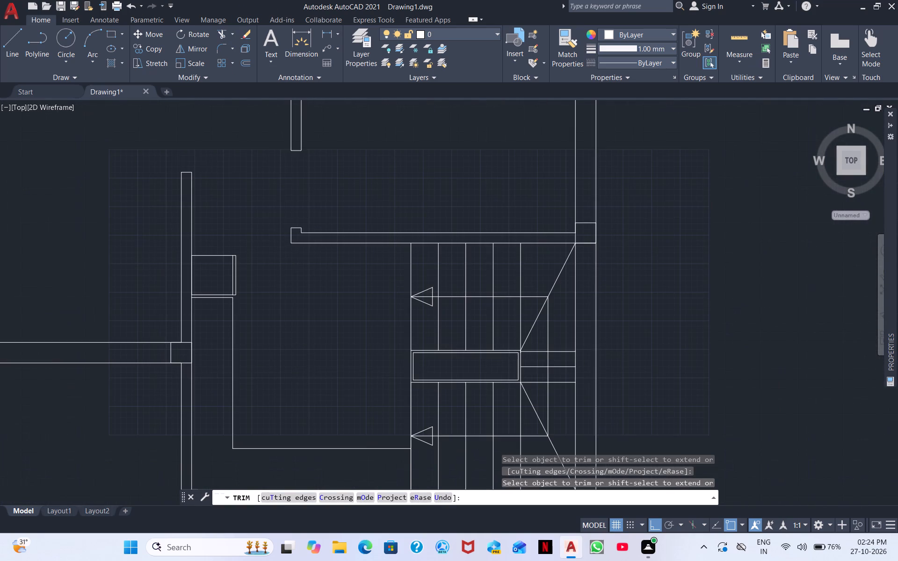
pyautogui.moveTo(347, 292); pyautogui.dragTo(297, 184, button='middle')
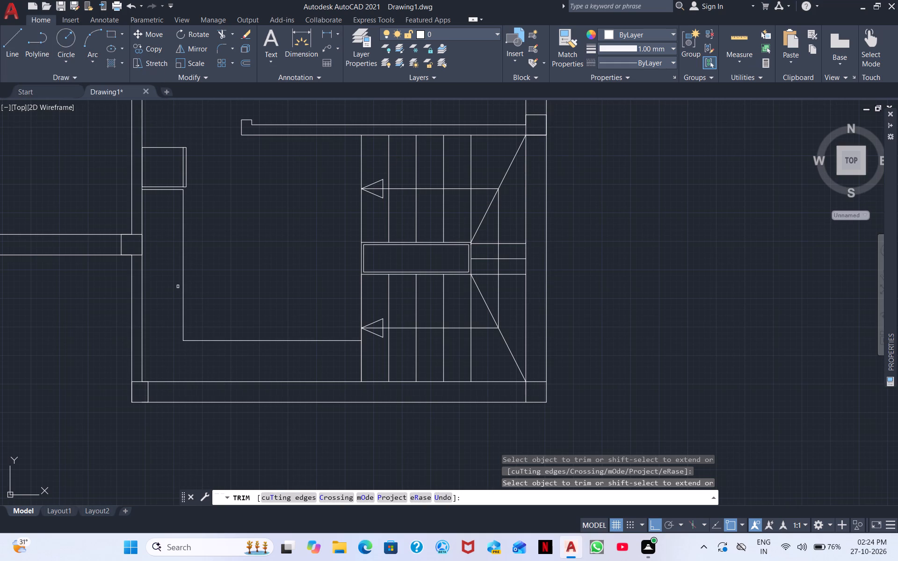
pyautogui.scroll(-1, 178, 284)
pyautogui.moveTo(196, 266); pyautogui.dragTo(364, 311, button='middle')
pyautogui.scroll(-1, 290, 242)
pyautogui.moveTo(290, 256); pyautogui.dragTo(296, 283, button='middle')
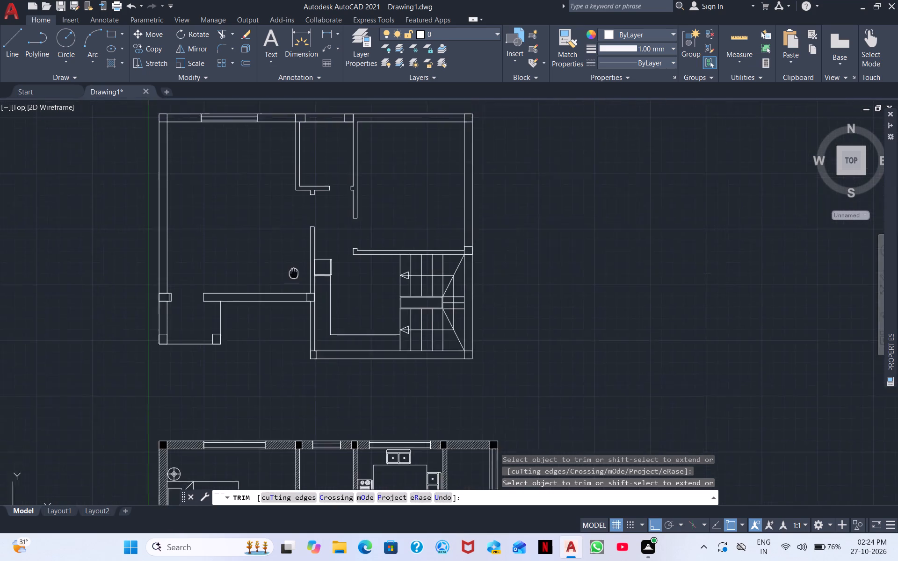
pyautogui.moveTo(296, 283); pyautogui.dragTo(323, 314, button='middle')
pyautogui.moveTo(261, 266); pyautogui.dragTo(316, 295, button='middle')
pyautogui.scroll(1, 305, 268)
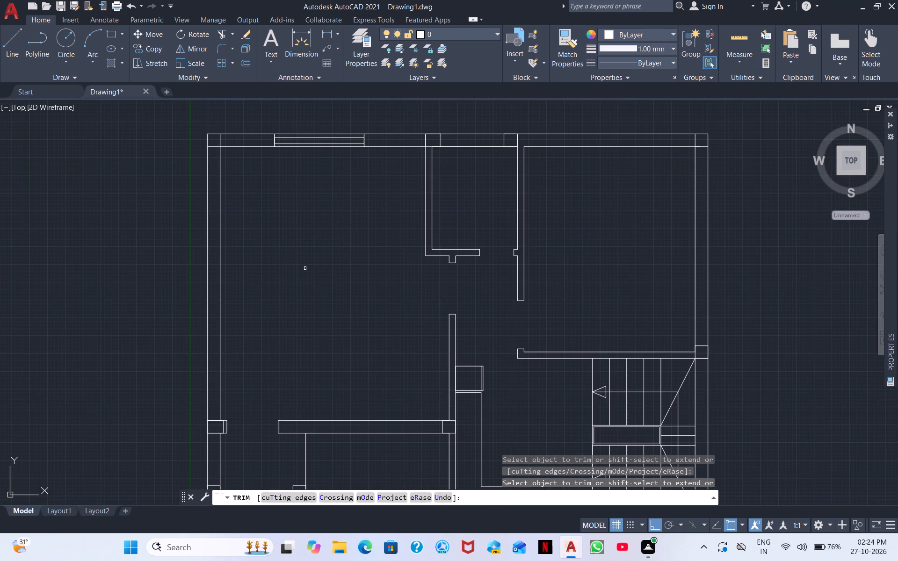
pyautogui.scroll(1, 310, 268)
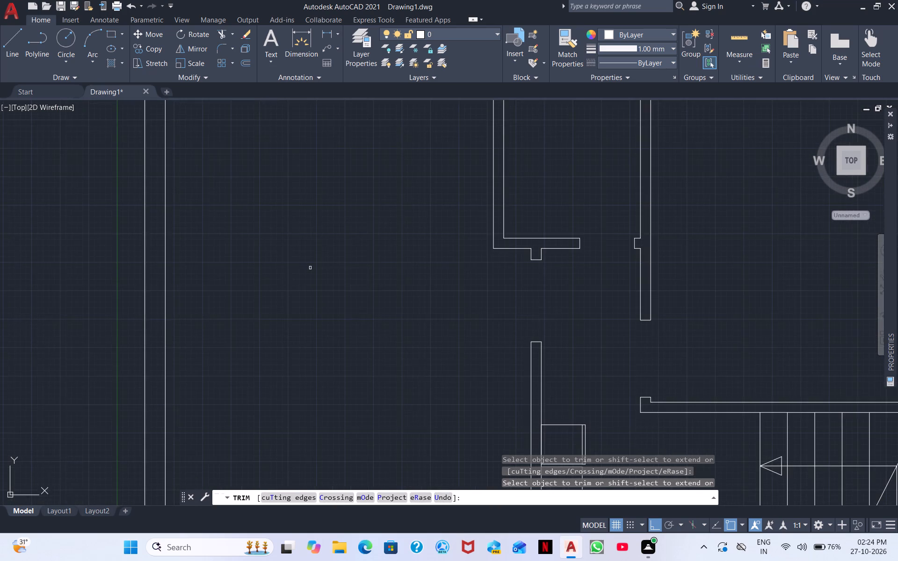
pyautogui.scroll(-1, 347, 269)
pyautogui.moveTo(384, 247); pyautogui.dragTo(174, 344, button='middle')
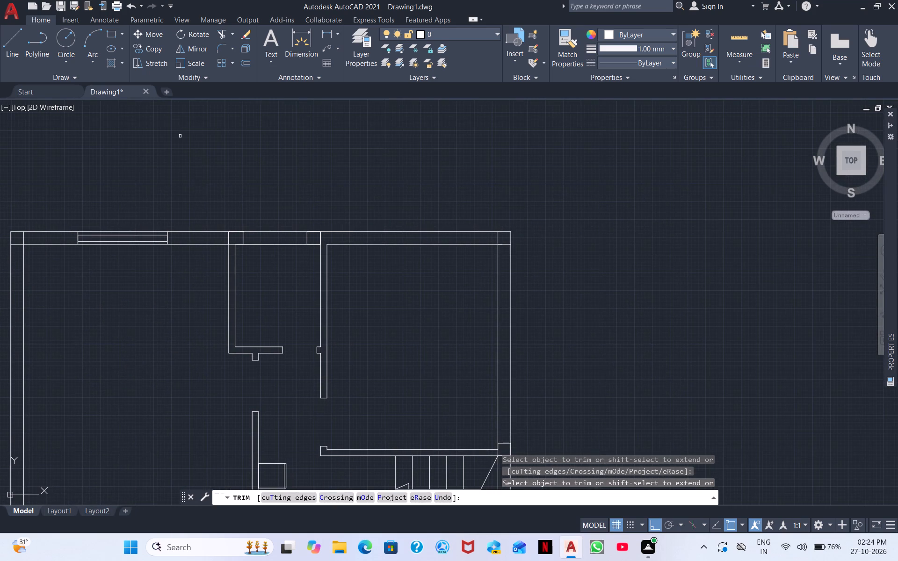
# Draw the window's outer rectangle across the full thickness of the small middle room's top wall, between its two columns.
pyautogui.click(110, 31)
pyautogui.scroll(1, 309, 200)
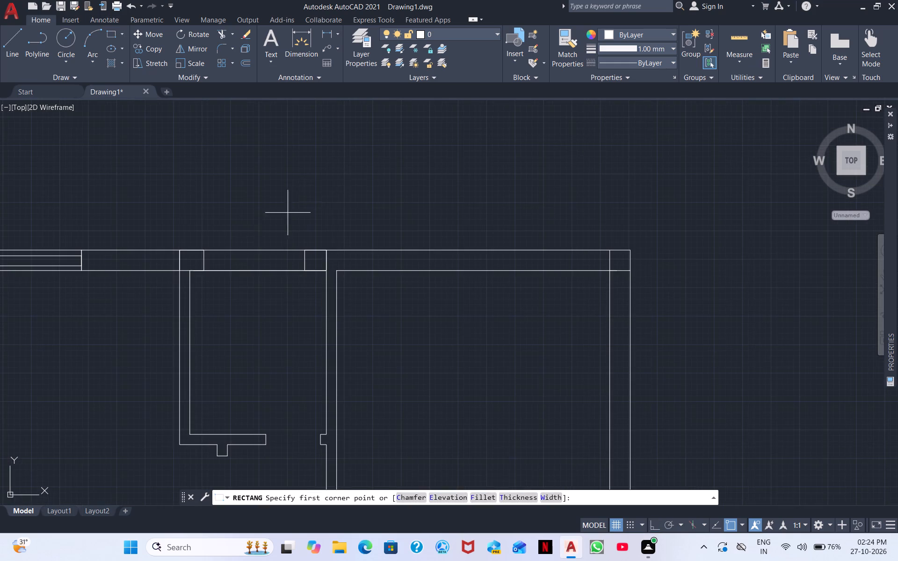
pyautogui.scroll(2, 236, 280)
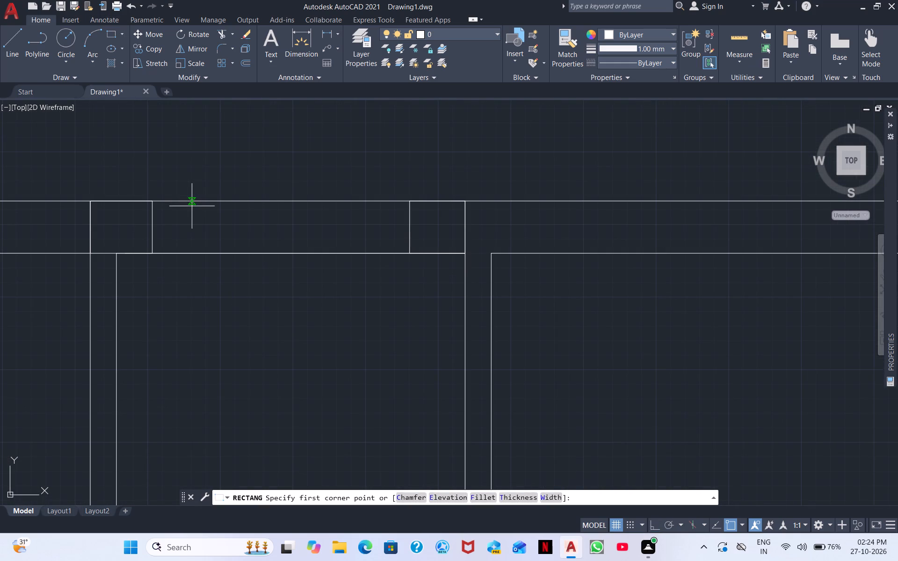
pyautogui.click(192, 200)
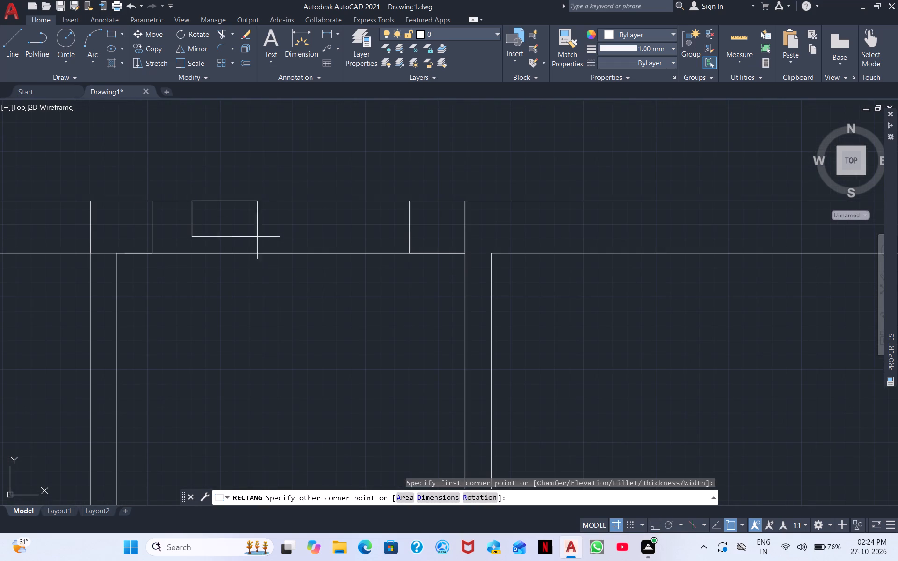
pyautogui.click(376, 252)
# Draw a thinner rectangle inside the small middle room's window, spanning its full width, for the inner frame lines.
pyautogui.rightClick(283, 236)
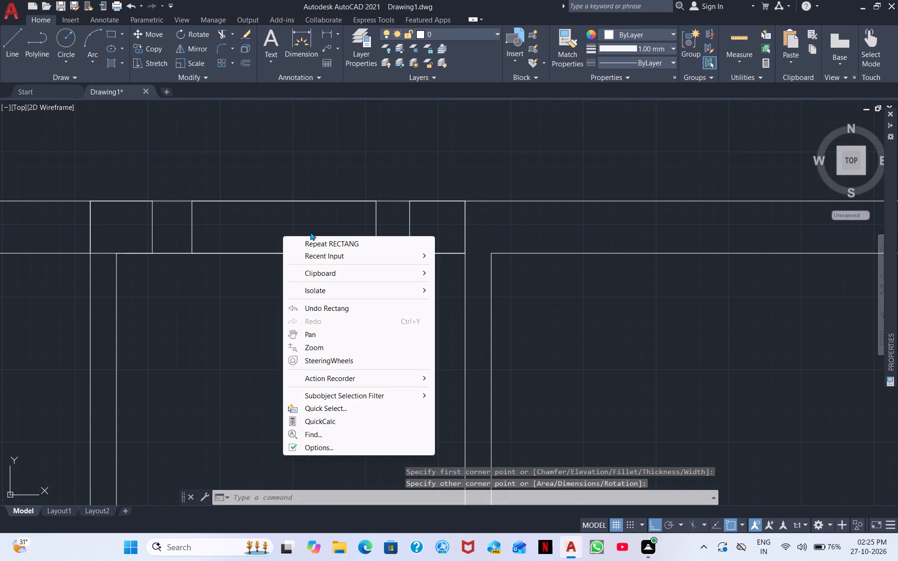
pyautogui.click(318, 243)
pyautogui.scroll(2, 249, 222)
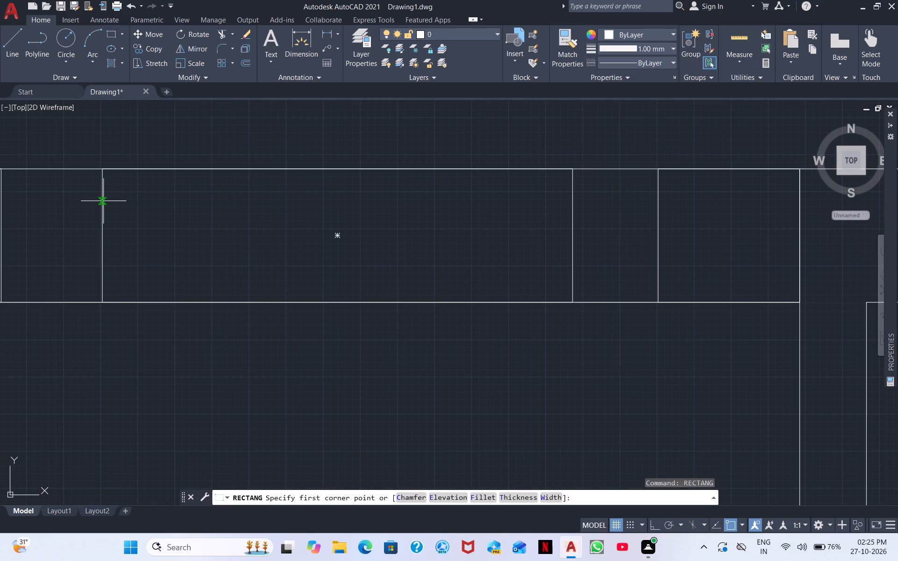
pyautogui.click(105, 201)
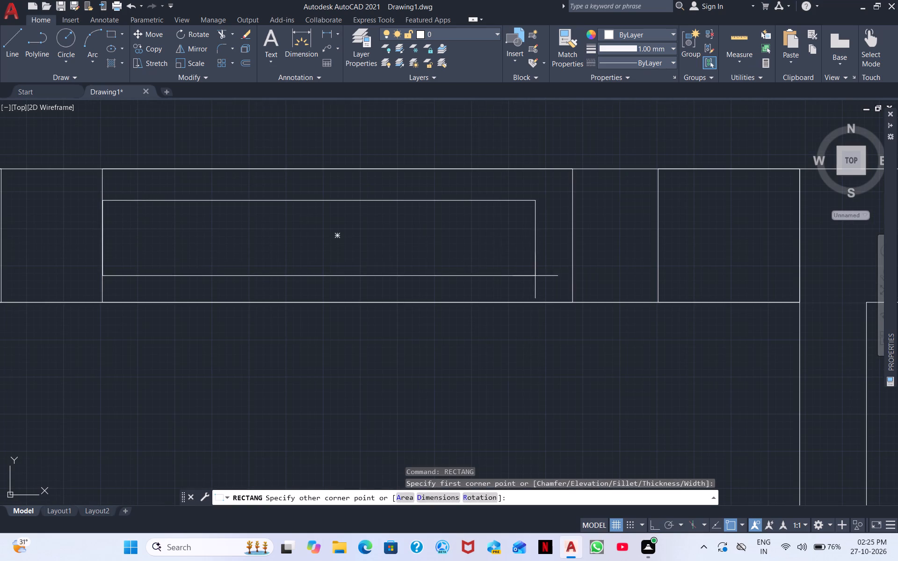
pyautogui.click(573, 283)
pyautogui.scroll(-1, 515, 266)
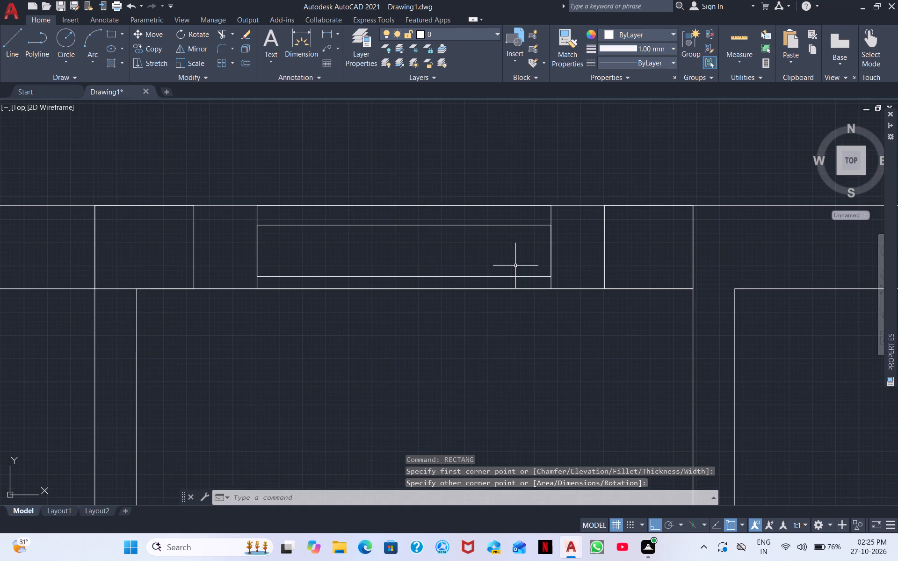
# Narrow the inner frame rectangle of the small middle room's window by stretching both long edges inward, the top one by about 1".
pyautogui.click(395, 276)
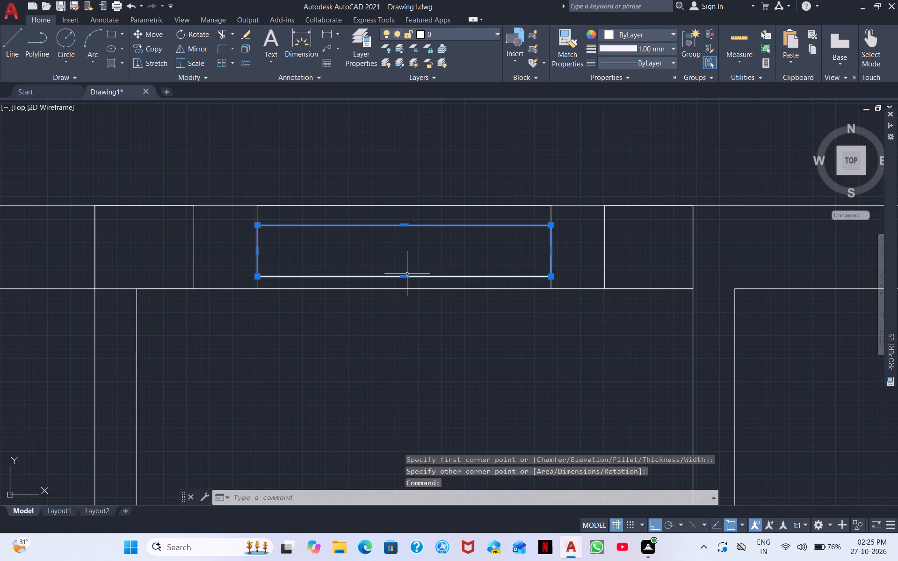
pyautogui.click(404, 276)
pyautogui.click(406, 267)
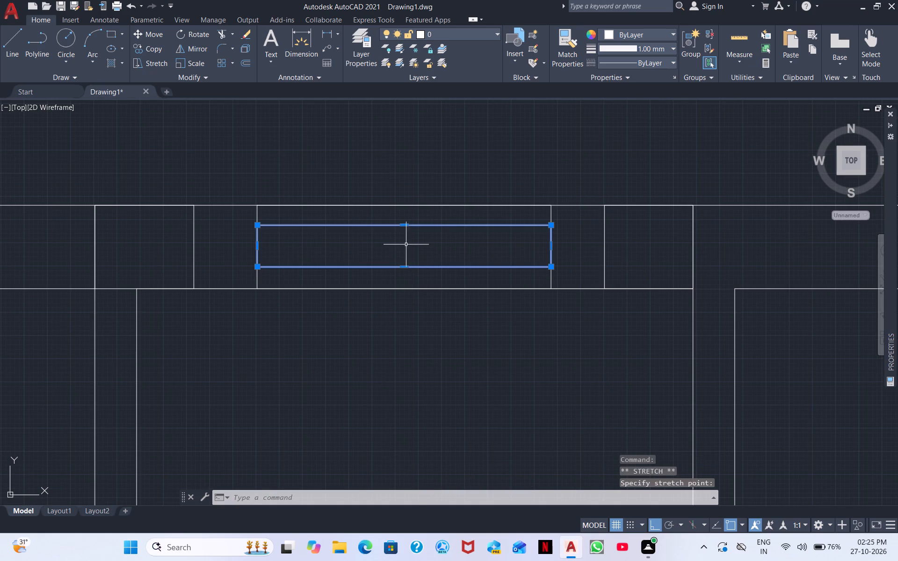
pyautogui.click(403, 225)
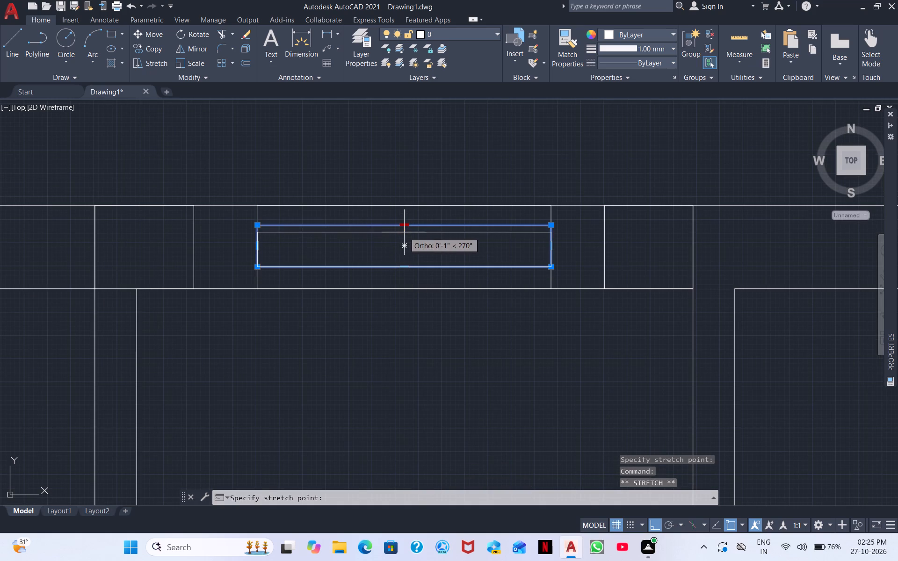
pyautogui.click(404, 231)
pyautogui.scroll(-1, 405, 231)
pyautogui.scroll(2, 405, 231)
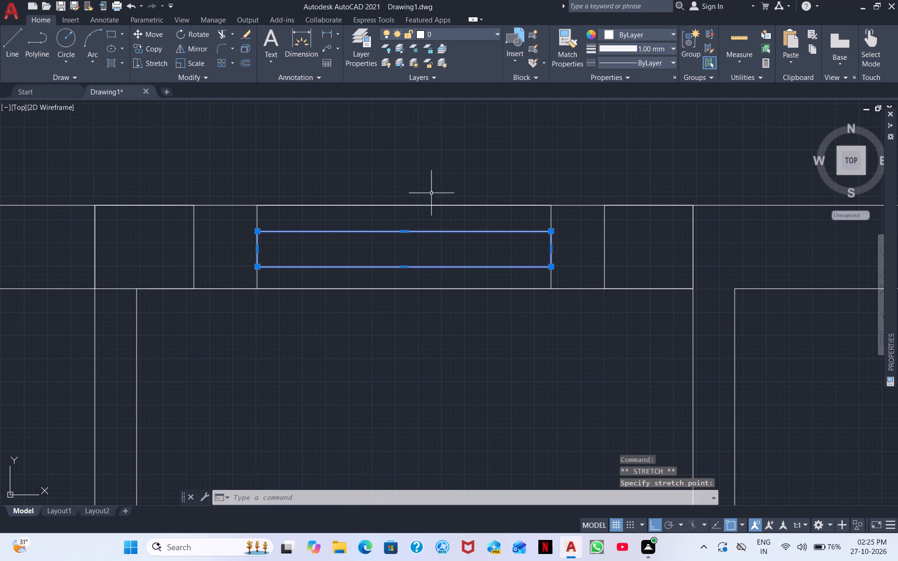
pyautogui.click(432, 190)
pyautogui.rightClick(425, 176)
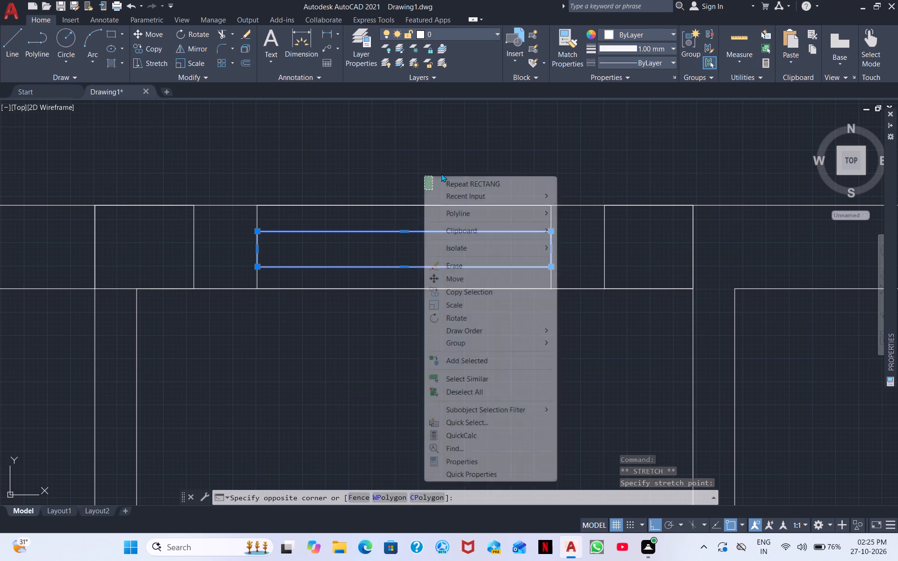
pyautogui.click(490, 129)
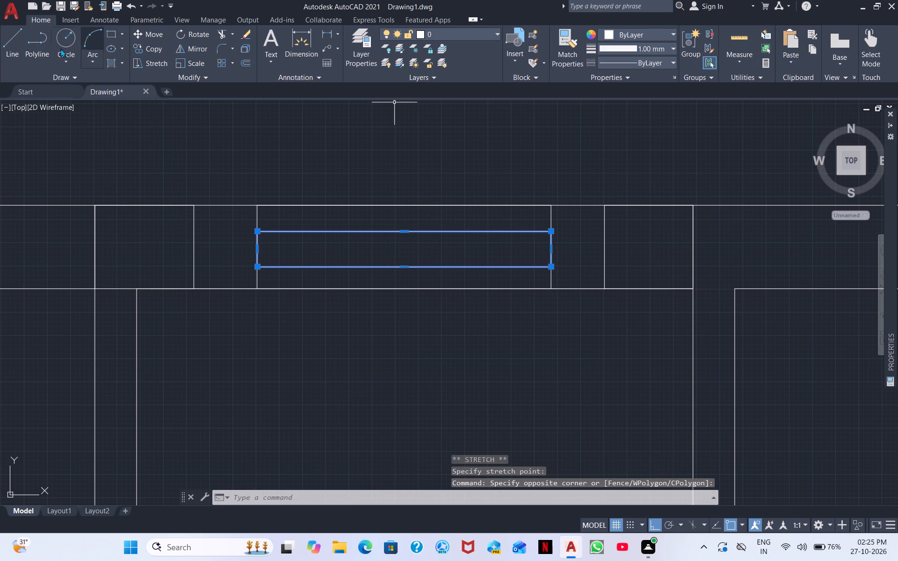
# Draw a jamb line across the wall thickness at each end of the small middle room's window.
pyautogui.click(14, 36)
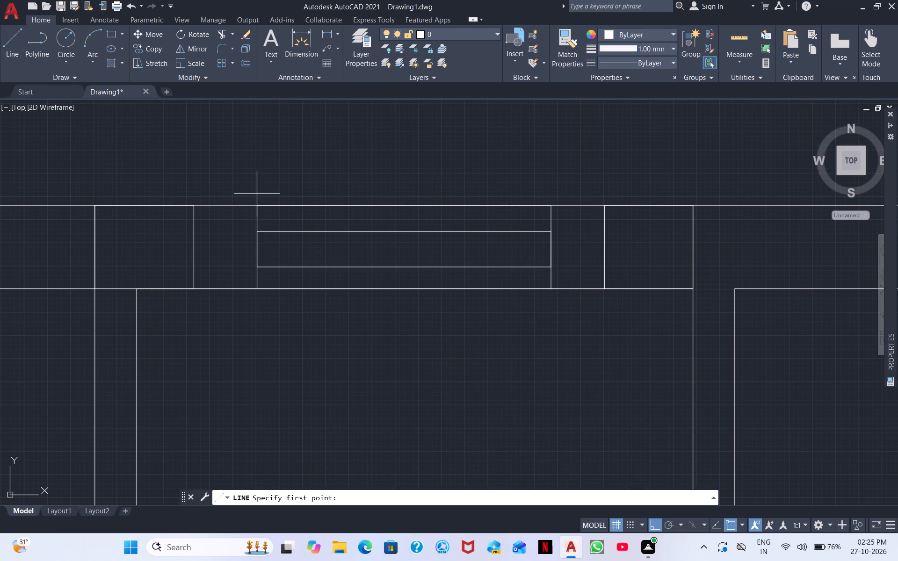
pyautogui.click(254, 202)
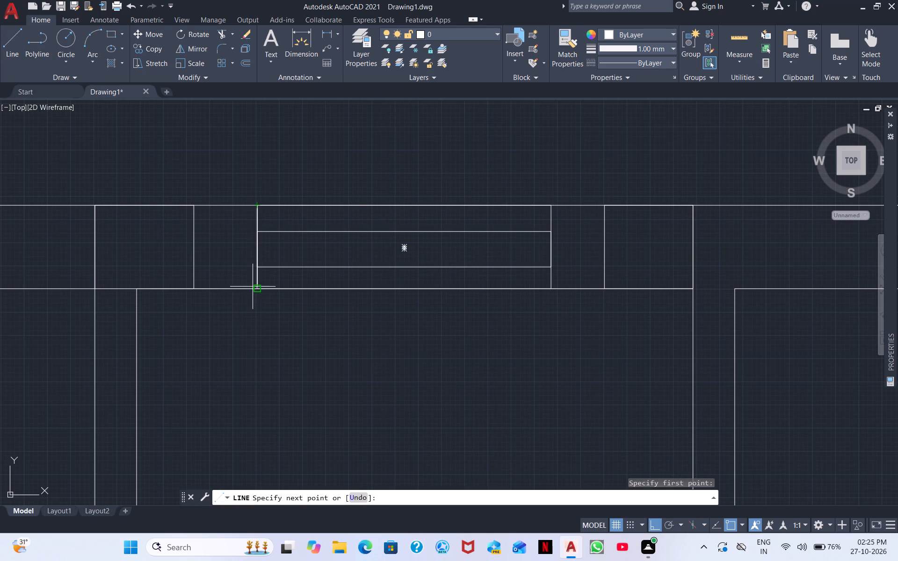
pyautogui.click(255, 287)
pyautogui.rightClick(274, 307)
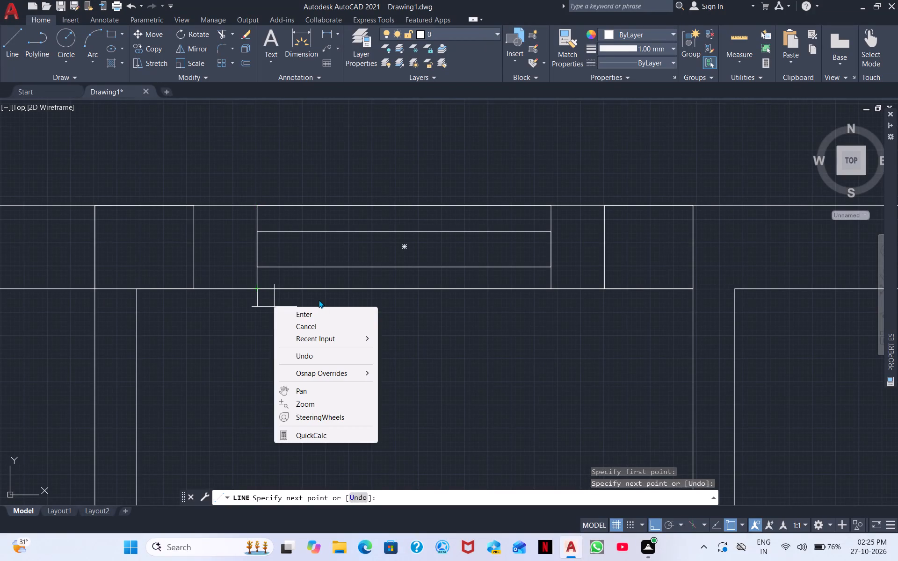
pyautogui.click(315, 309)
pyautogui.rightClick(338, 334)
pyautogui.click(414, 122)
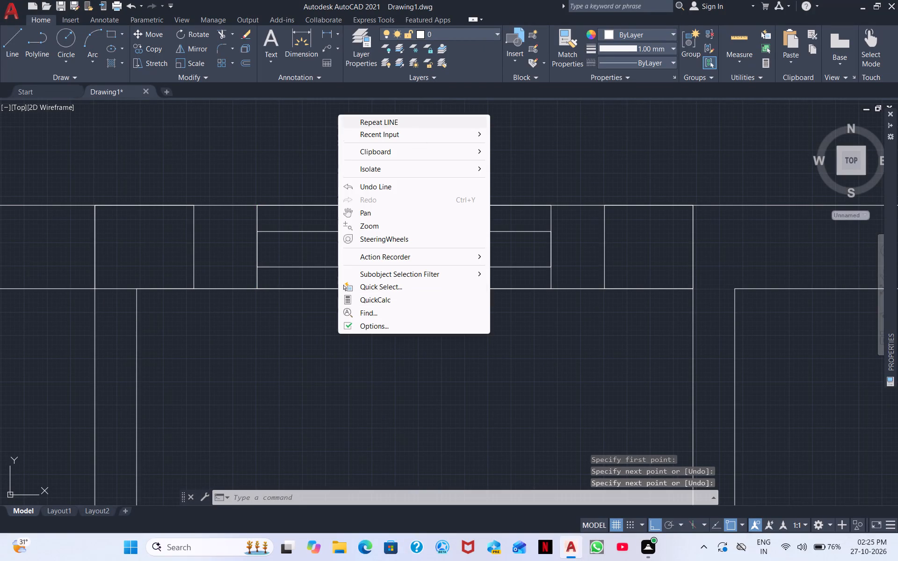
pyautogui.click(546, 205)
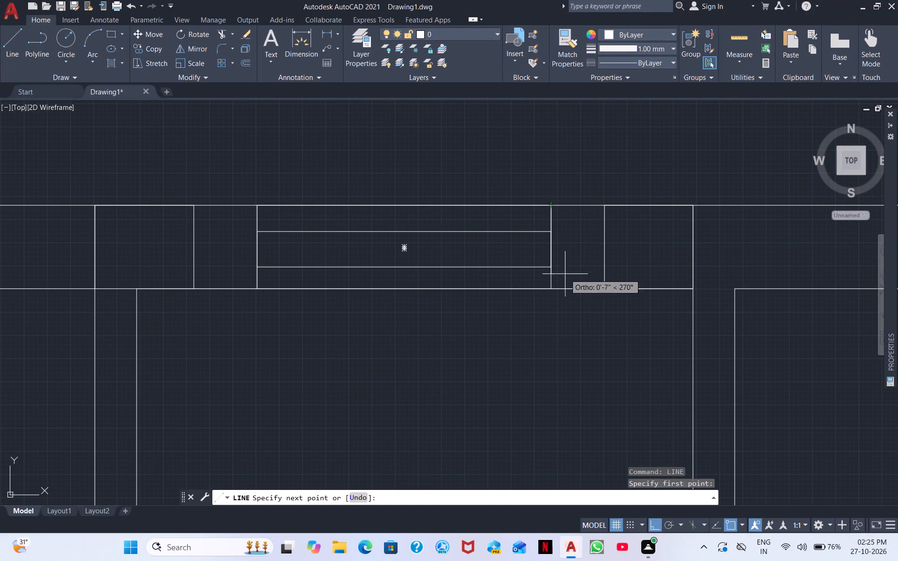
pyautogui.click(556, 288)
pyautogui.moveTo(555, 310); pyautogui.dragTo(553, 316, button='right')
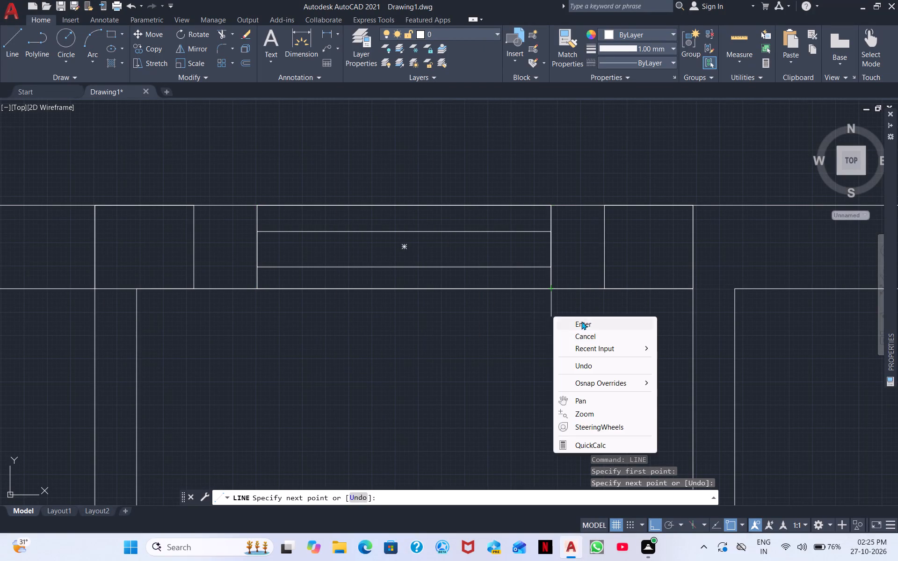
pyautogui.click(581, 322)
# Move the window's outer and inner rectangles straight up out of the wall, about 1'-0 1/2", leaving the jamb lines in place.
pyautogui.click(440, 287)
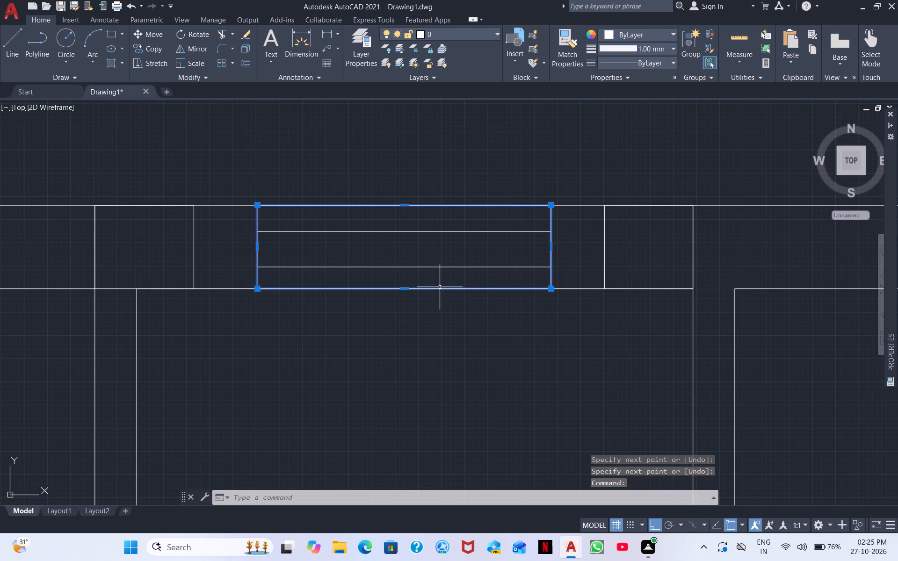
pyautogui.click(444, 271)
pyautogui.click(418, 231)
pyautogui.rightClick(417, 230)
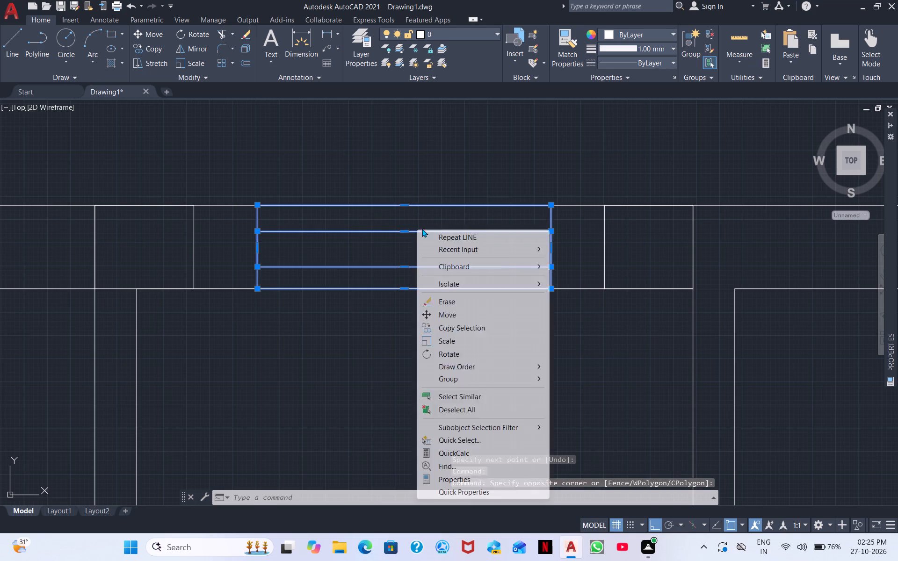
pyautogui.click(457, 309)
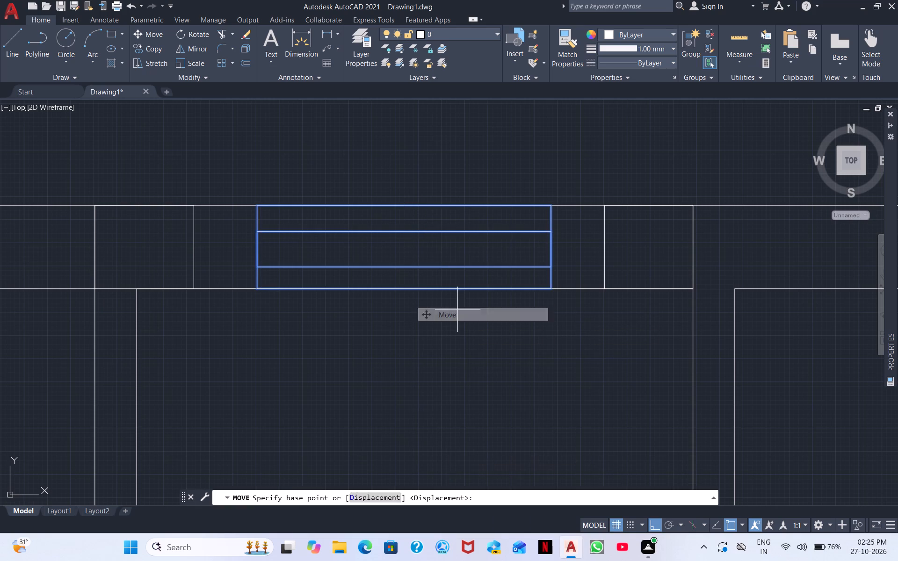
pyautogui.click(403, 247)
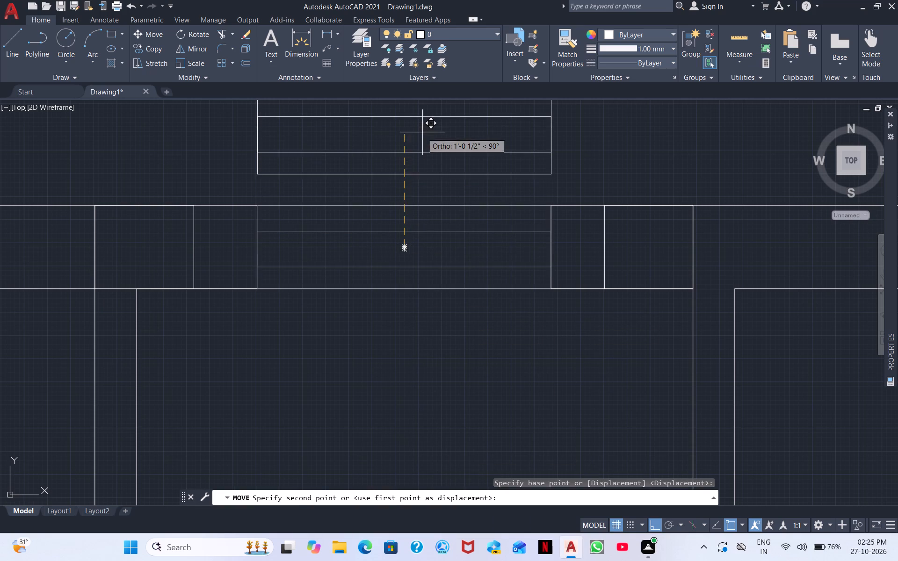
pyautogui.click(423, 132)
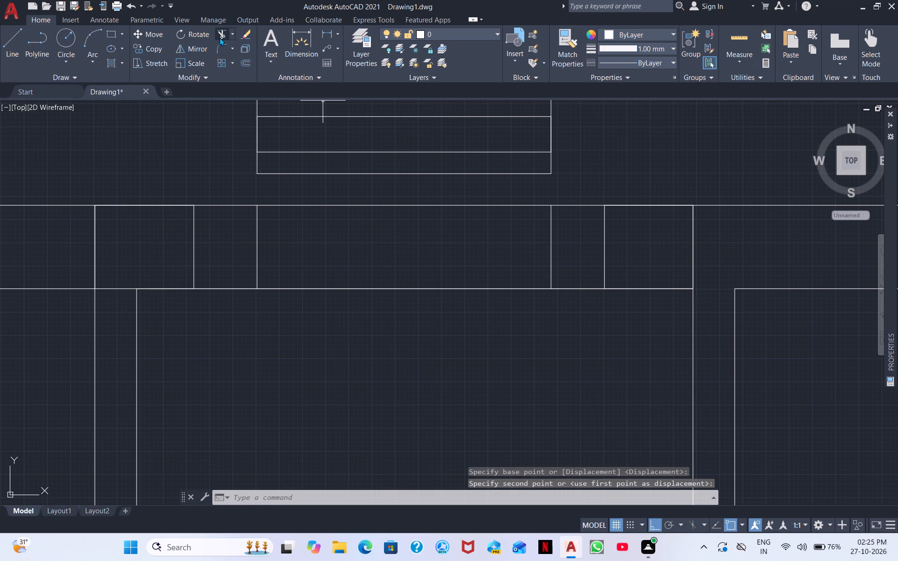
# Trim both top-wall lines between the two jamb lines to open the wall for the small middle room's window.
pyautogui.click(219, 37)
pyautogui.moveTo(359, 194); pyautogui.dragTo(358, 326)
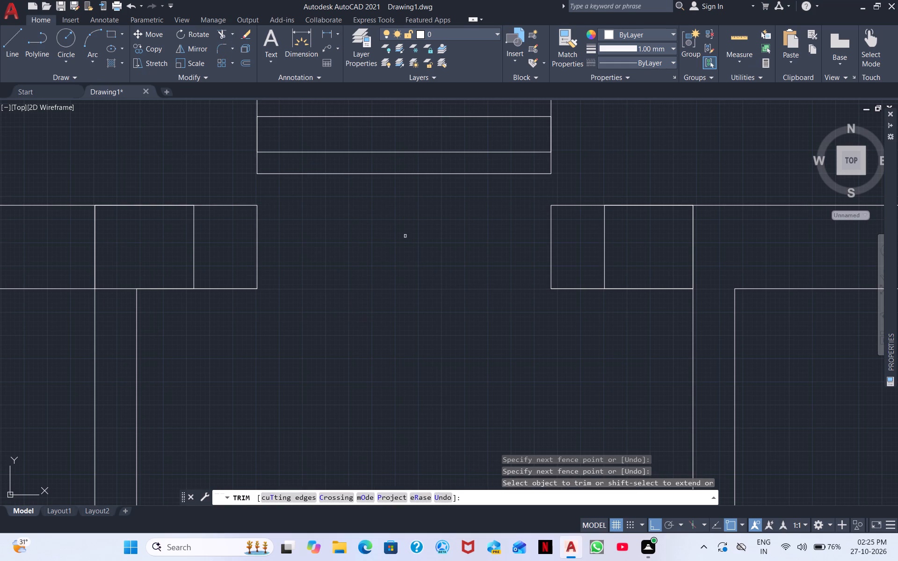
pyautogui.scroll(-2, 410, 233)
pyautogui.rightClick(418, 245)
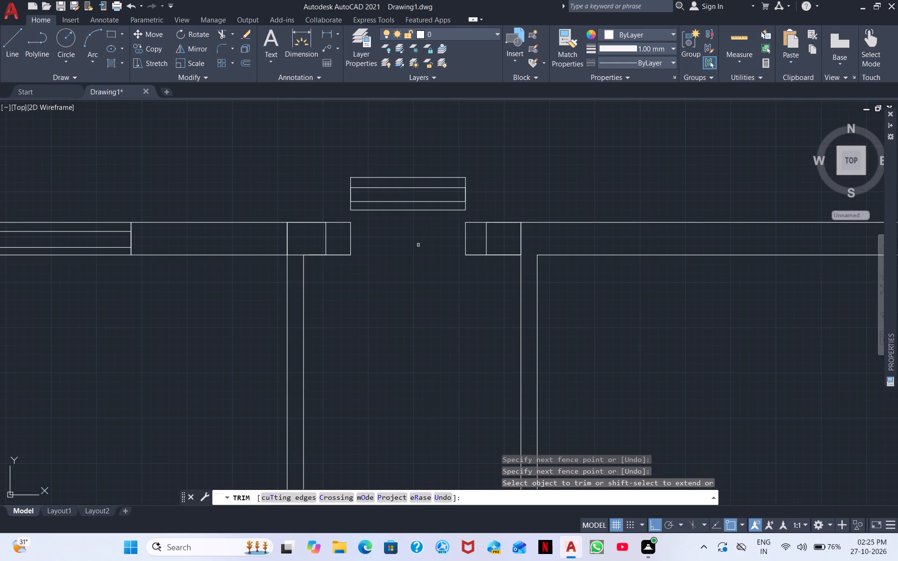
pyautogui.click(448, 254)
# Move both window rectangles back down into the wall opening, aligning their lower-left corner with the lower end of the left jamb line.
pyautogui.click(434, 236)
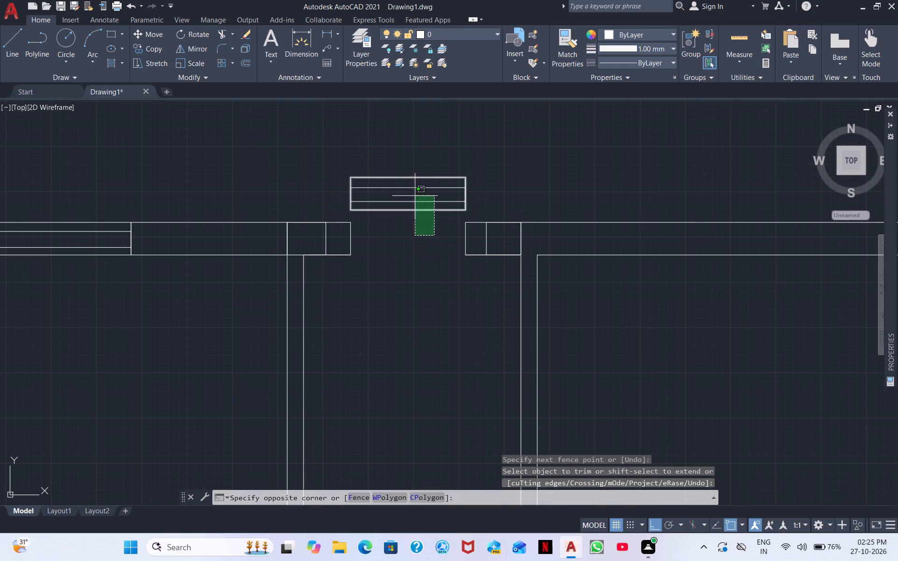
pyautogui.click(403, 158)
pyautogui.rightClick(409, 245)
pyautogui.click(451, 329)
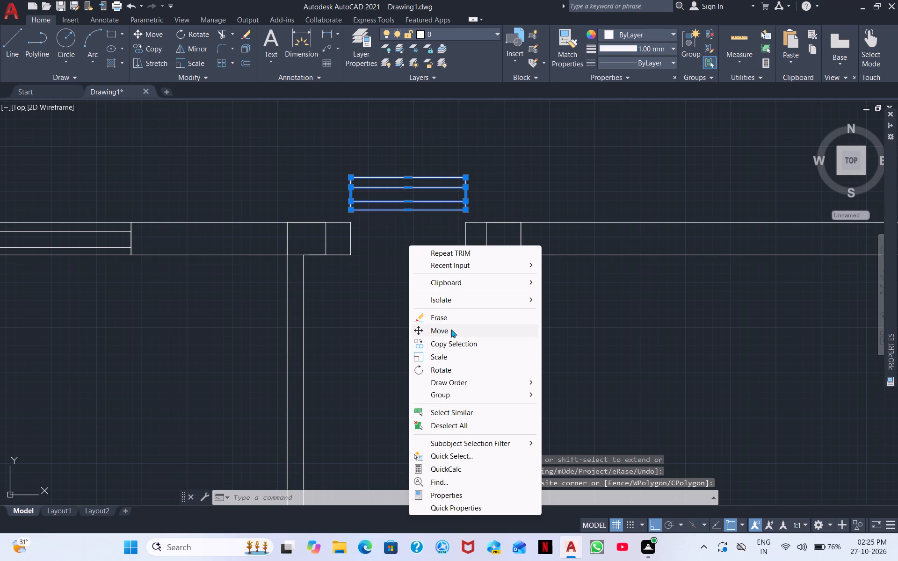
pyautogui.scroll(3, 354, 215)
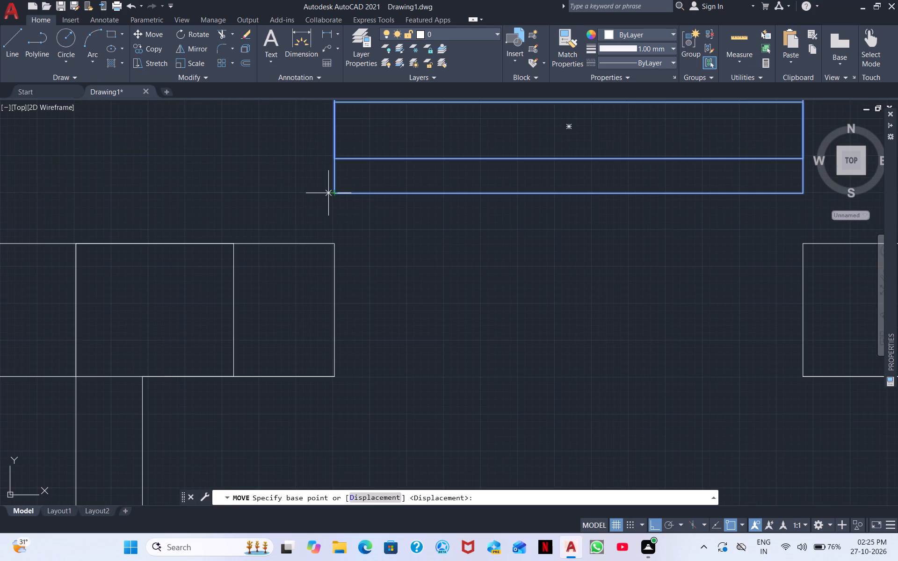
pyautogui.click(333, 191)
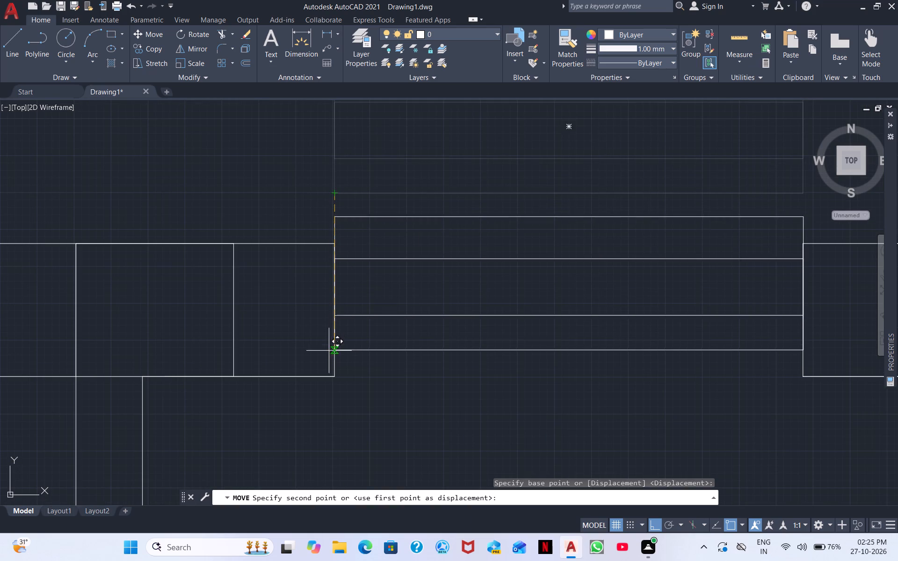
pyautogui.click(331, 375)
# Draw the window's outer rectangle across the full thickness of the top wall of the large room at the plan's right end.
pyautogui.scroll(-2, 411, 331)
pyautogui.moveTo(506, 257); pyautogui.dragTo(488, 245, button='middle')
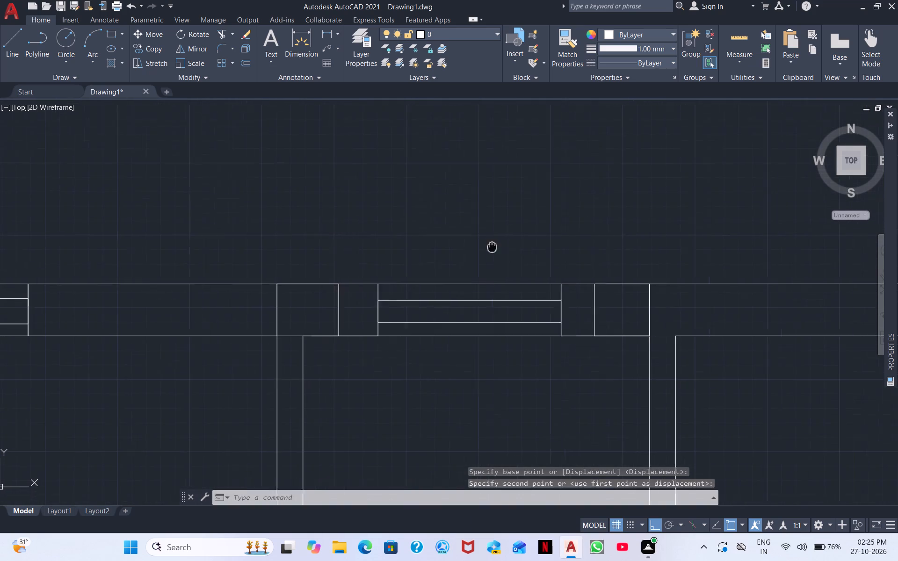
pyautogui.moveTo(488, 245); pyautogui.dragTo(269, 178, button='middle')
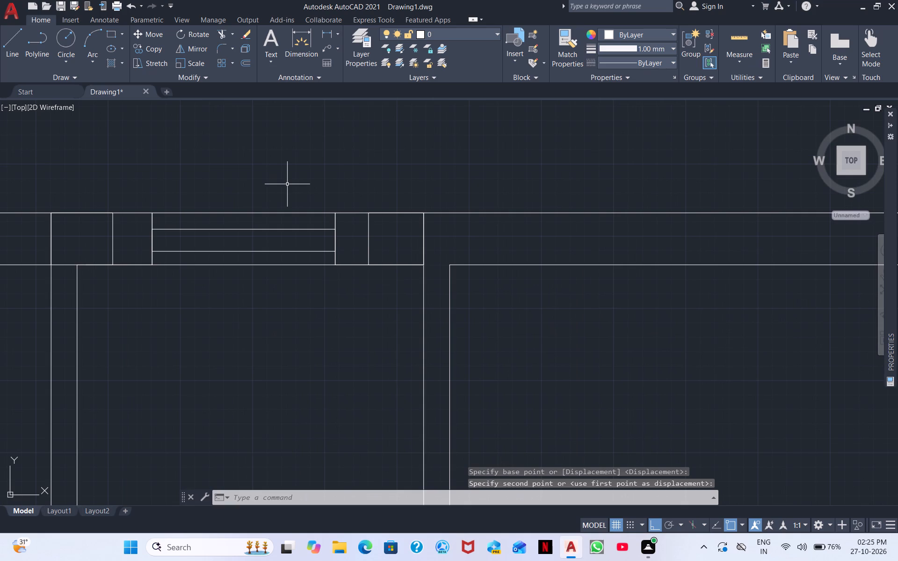
pyautogui.moveTo(394, 210); pyautogui.dragTo(233, 217, button='middle')
pyautogui.scroll(-2, 233, 217)
pyautogui.moveTo(394, 264); pyautogui.dragTo(232, 334, button='middle')
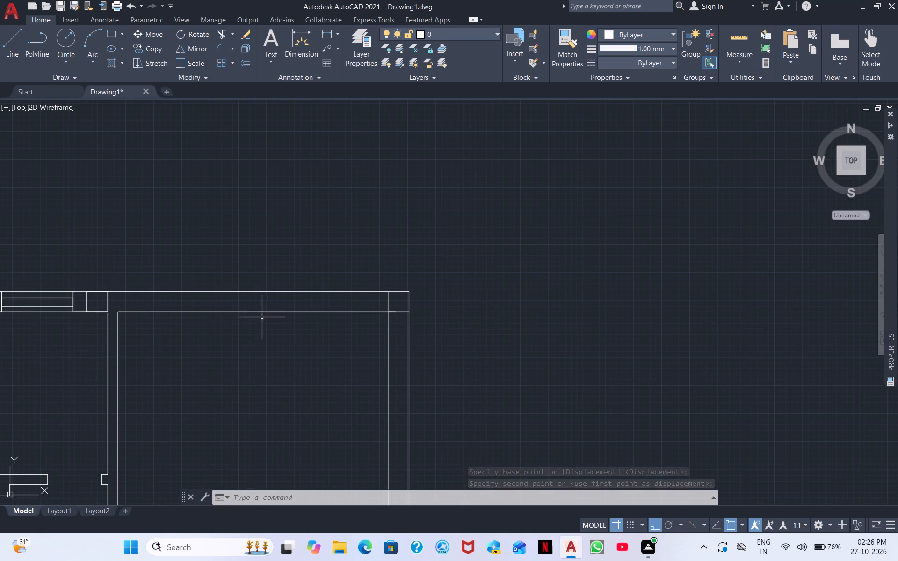
pyautogui.click(112, 34)
pyautogui.scroll(1, 23, 104)
pyautogui.moveTo(80, 158); pyautogui.dragTo(29, 0, button='middle')
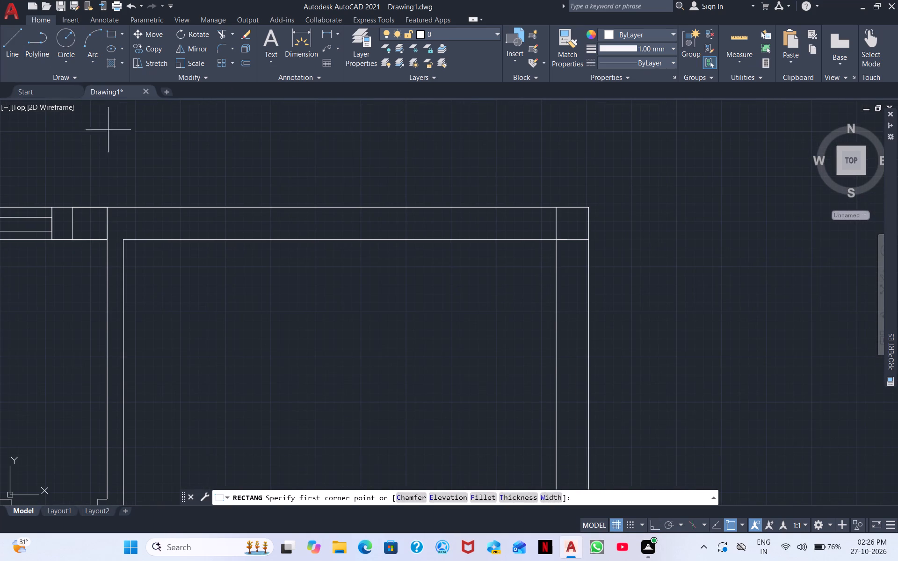
pyautogui.click(229, 207)
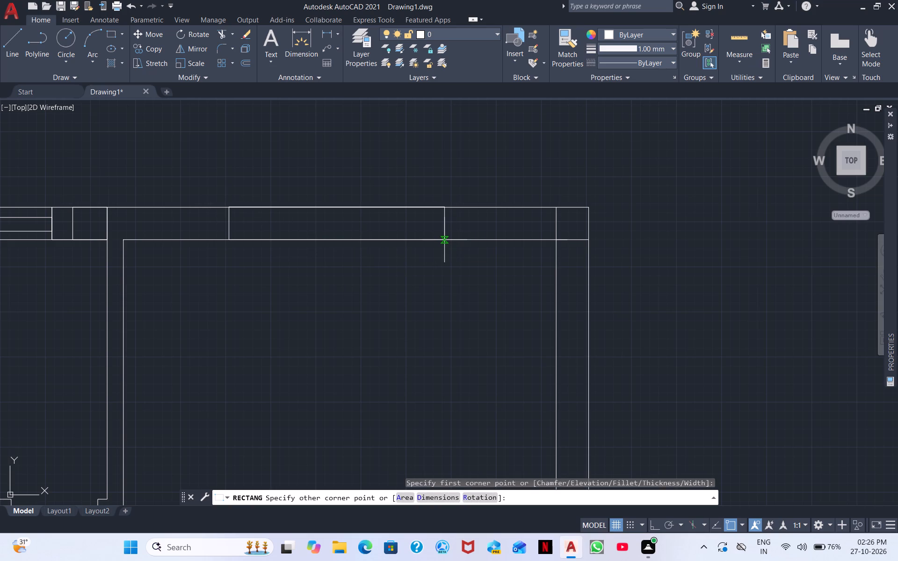
pyautogui.click(444, 240)
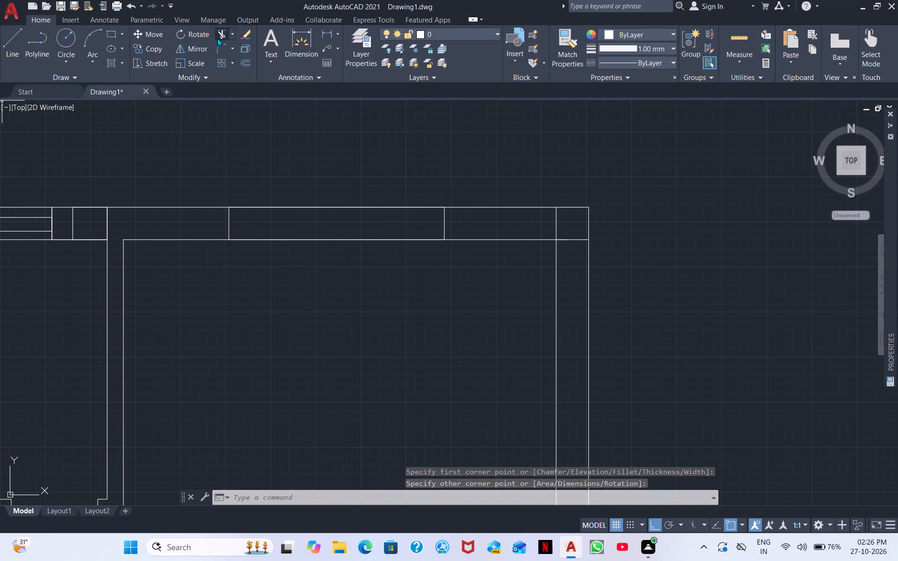
# Draw a thinner rectangle inside the large room's window, spanning its full width, for the inner frame lines.
pyautogui.click(111, 37)
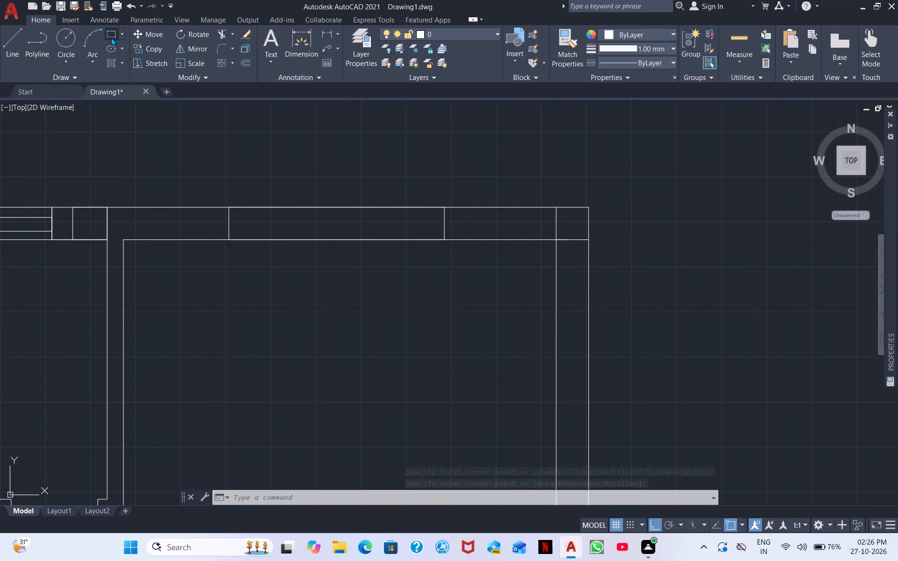
pyautogui.scroll(2, 230, 151)
pyautogui.moveTo(295, 265); pyautogui.dragTo(210, 120, button='middle')
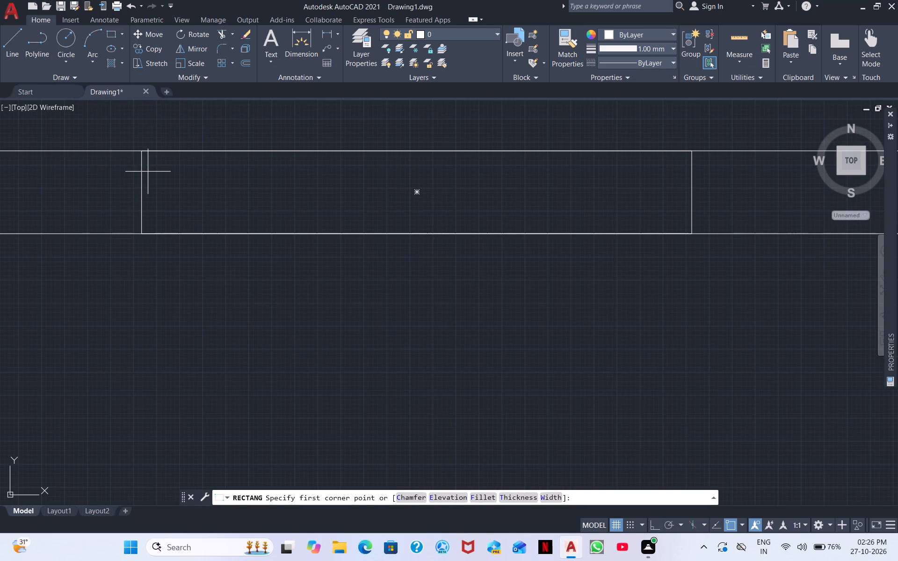
pyautogui.click(140, 172)
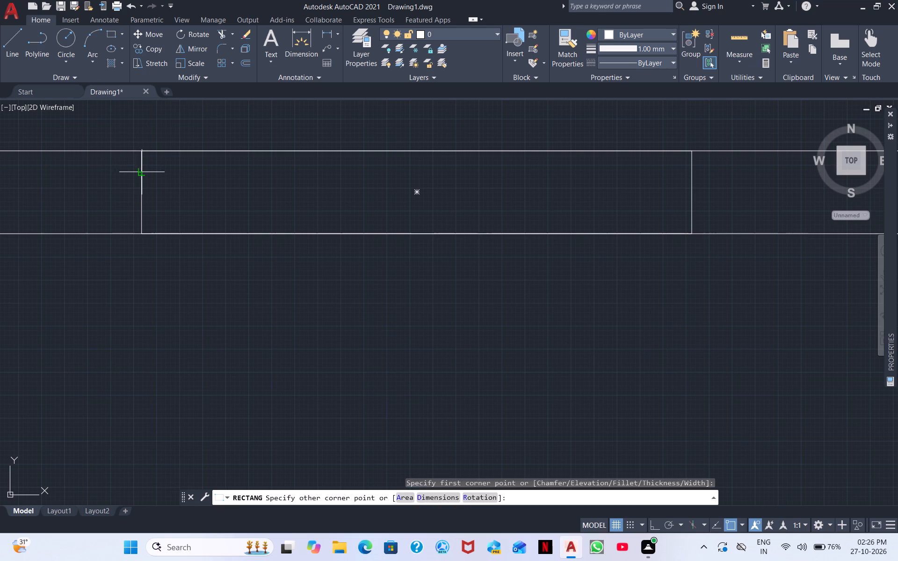
pyautogui.click(692, 214)
pyautogui.rightClick(485, 342)
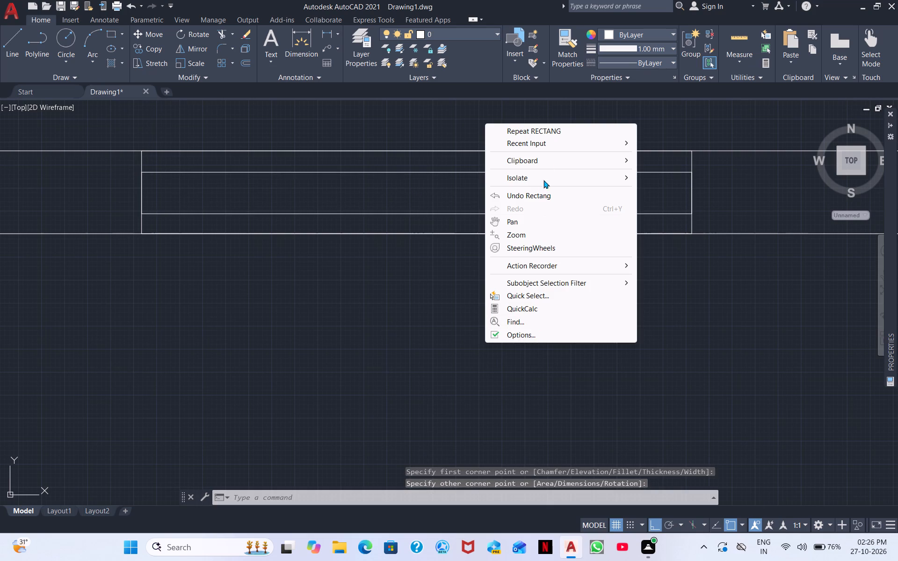
# Draw vertical jamb lines across the top wall's thickness at both ends of the large room's window.
pyautogui.click(2, 43)
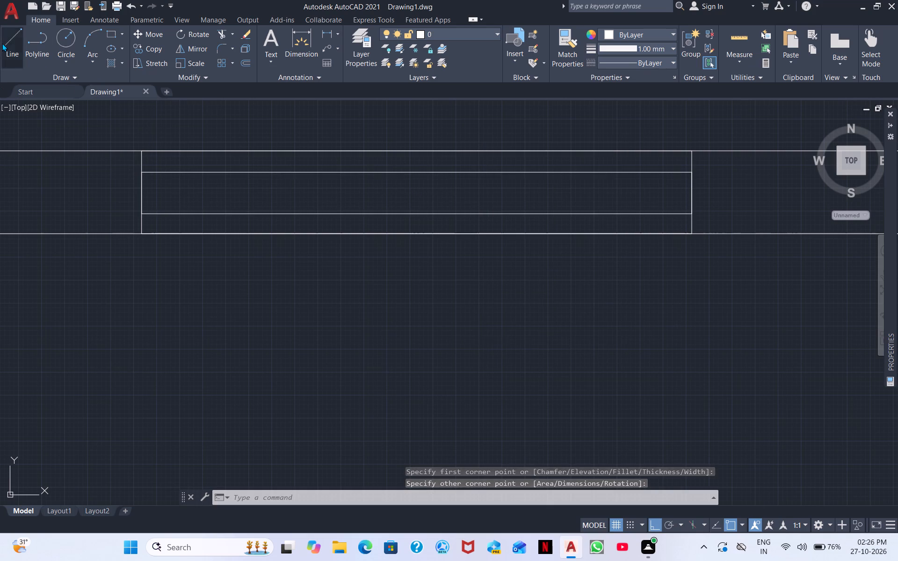
pyautogui.click(140, 149)
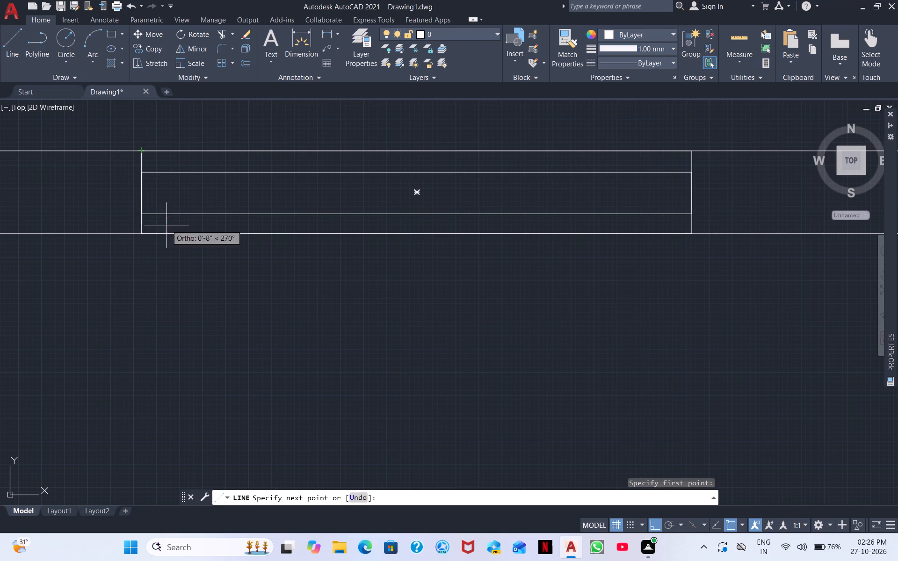
pyautogui.click(145, 230)
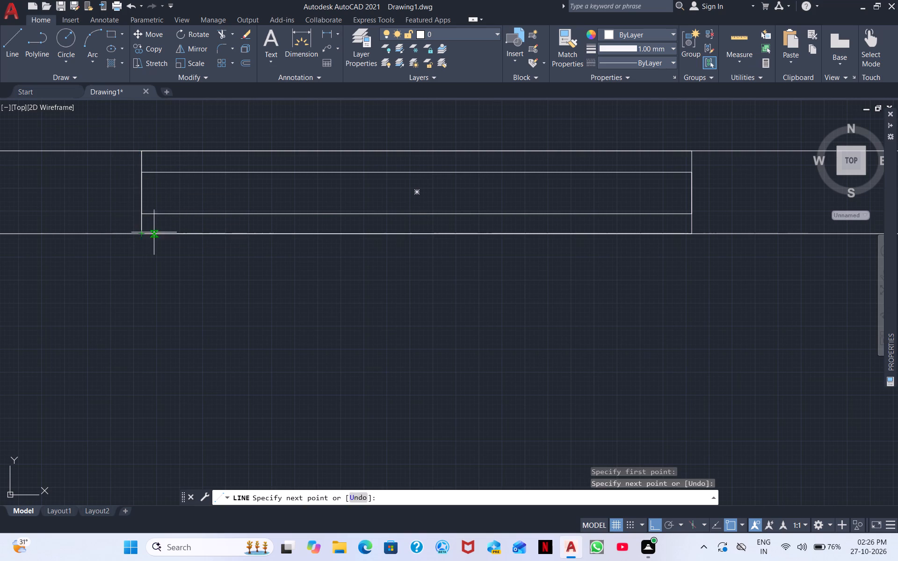
pyautogui.rightClick(242, 255)
pyautogui.click(283, 261)
pyautogui.rightClick(319, 275)
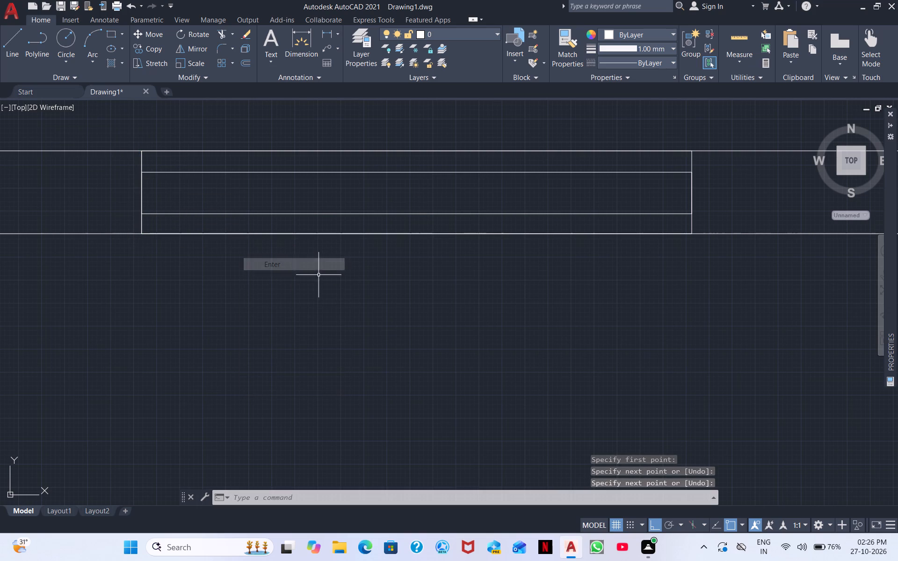
pyautogui.click(365, 280)
pyautogui.moveTo(567, 245); pyautogui.dragTo(359, 313, button='middle')
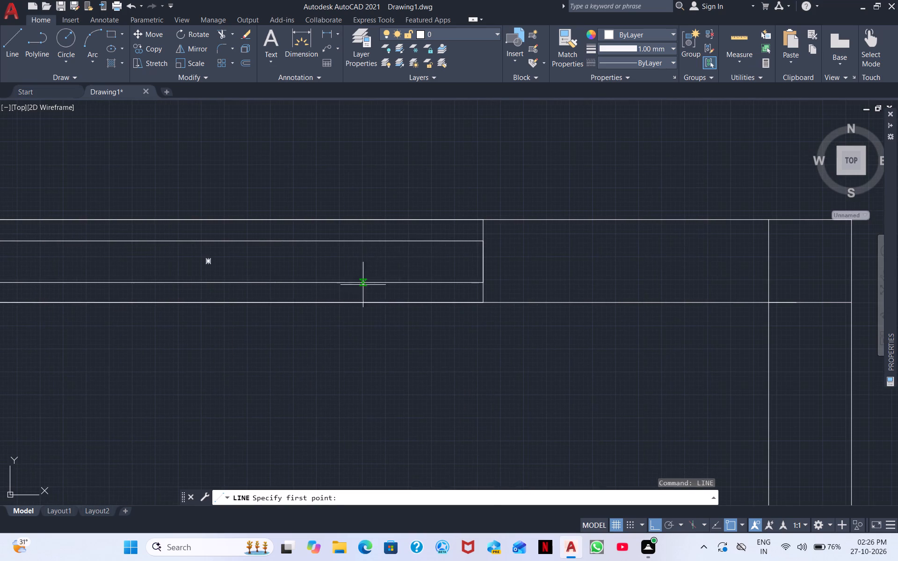
pyautogui.click(478, 219)
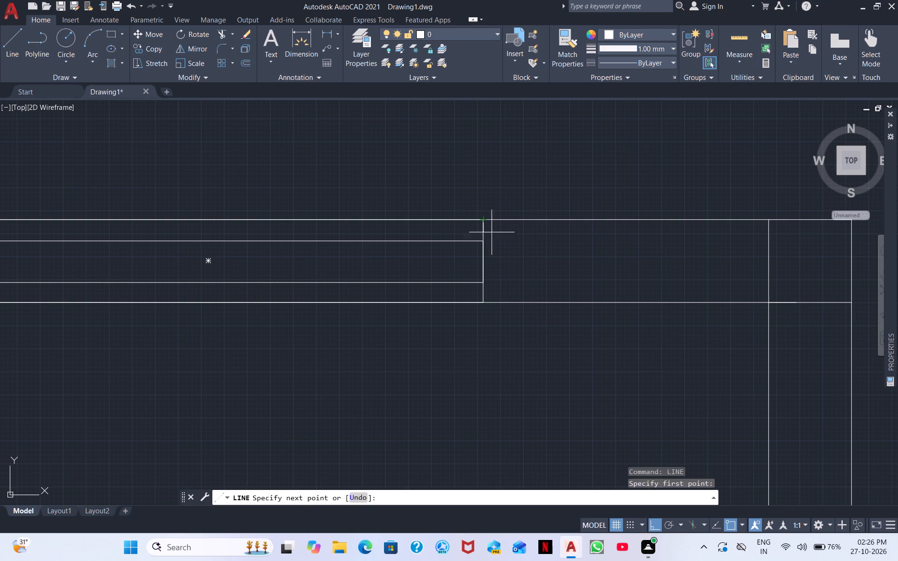
pyautogui.click(483, 300)
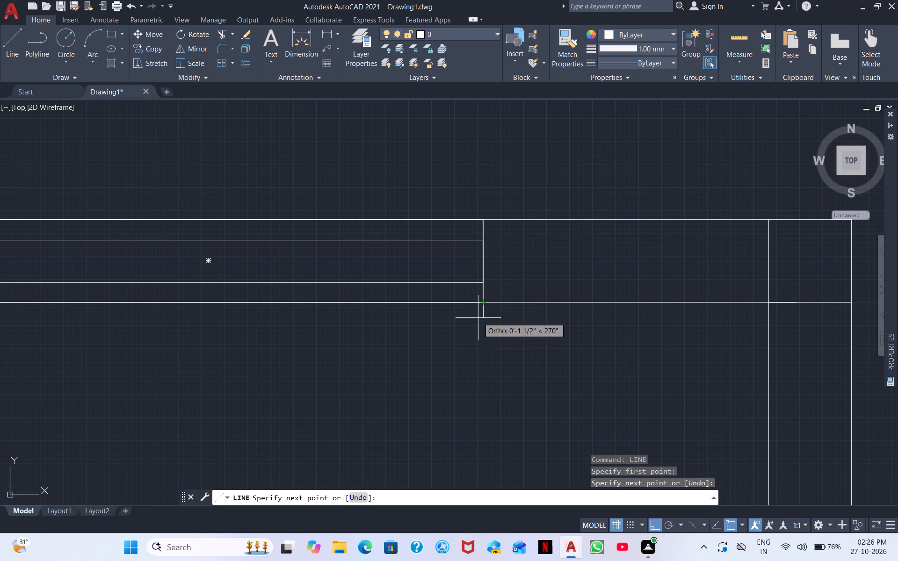
pyautogui.rightClick(478, 323)
pyautogui.click(503, 331)
# Move the large room's two window rectangles straight up, clear of the top wall.
pyautogui.scroll(-2, 319, 319)
pyautogui.click(297, 311)
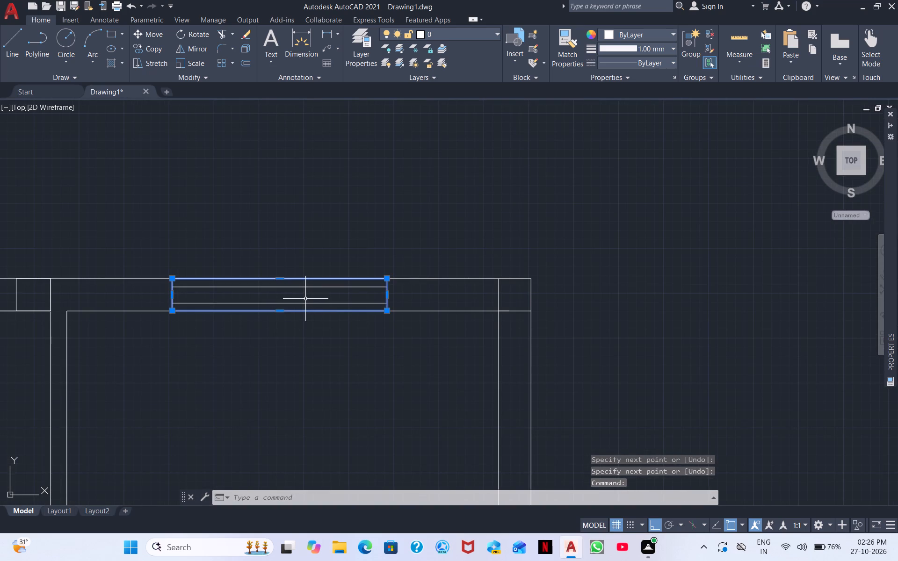
pyautogui.click(303, 303)
pyautogui.rightClick(305, 296)
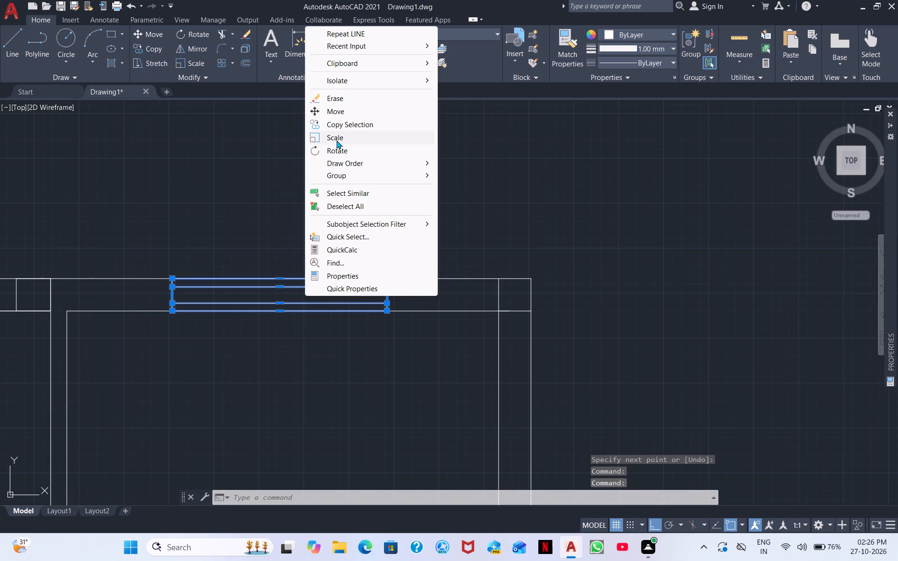
pyautogui.click(339, 107)
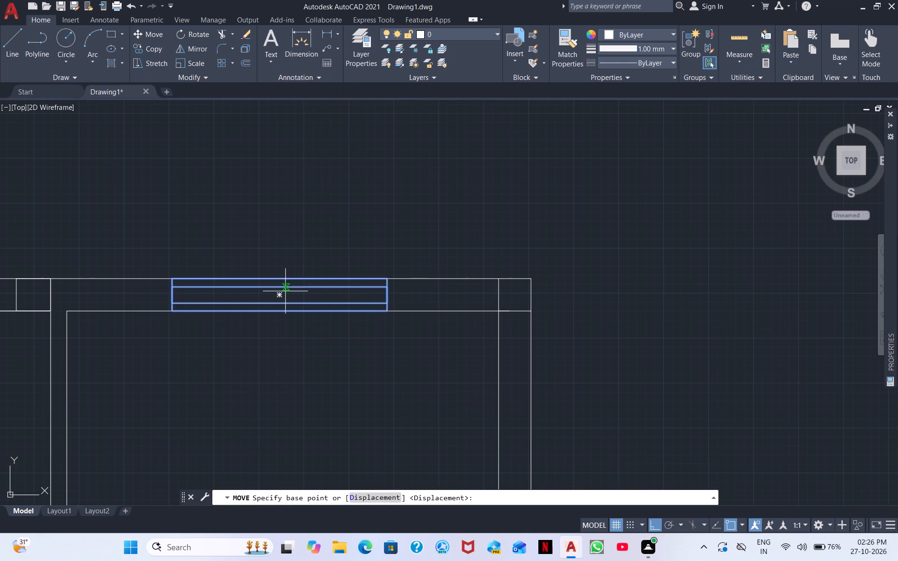
pyautogui.click(283, 295)
pyautogui.click(287, 207)
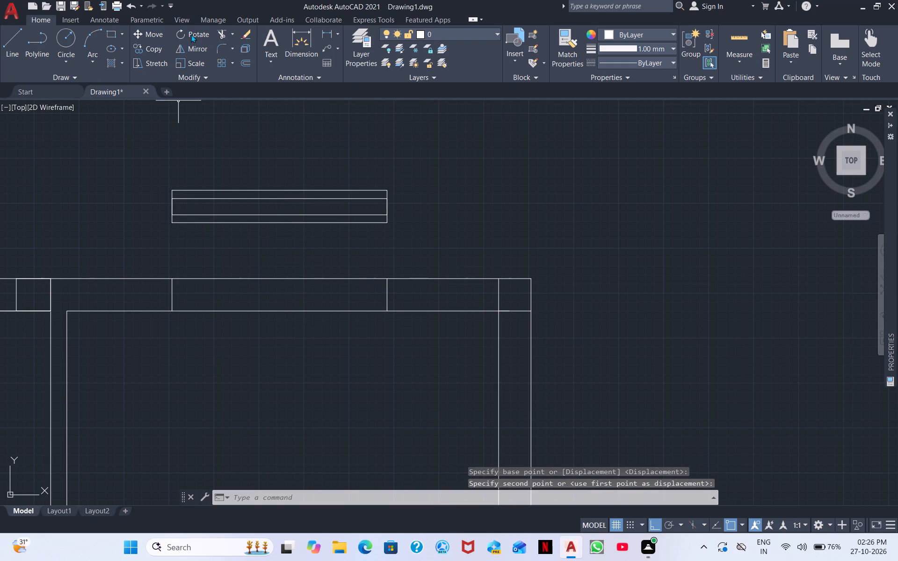
# Trim both top-wall lines between the two jamb lines to open the wall for the large room's window.
pyautogui.click(222, 37)
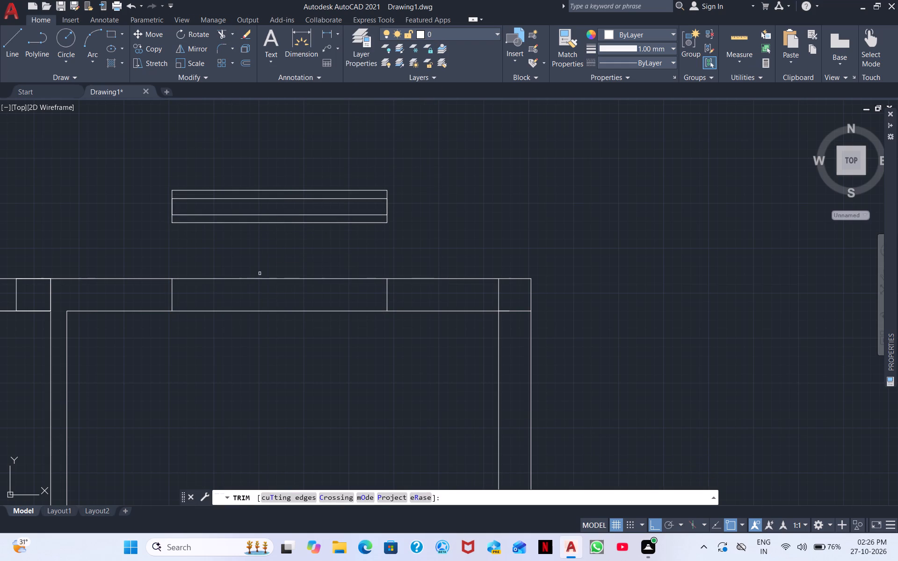
pyautogui.moveTo(260, 273); pyautogui.dragTo(263, 336)
pyautogui.scroll(-2, 298, 275)
pyautogui.rightClick(373, 254)
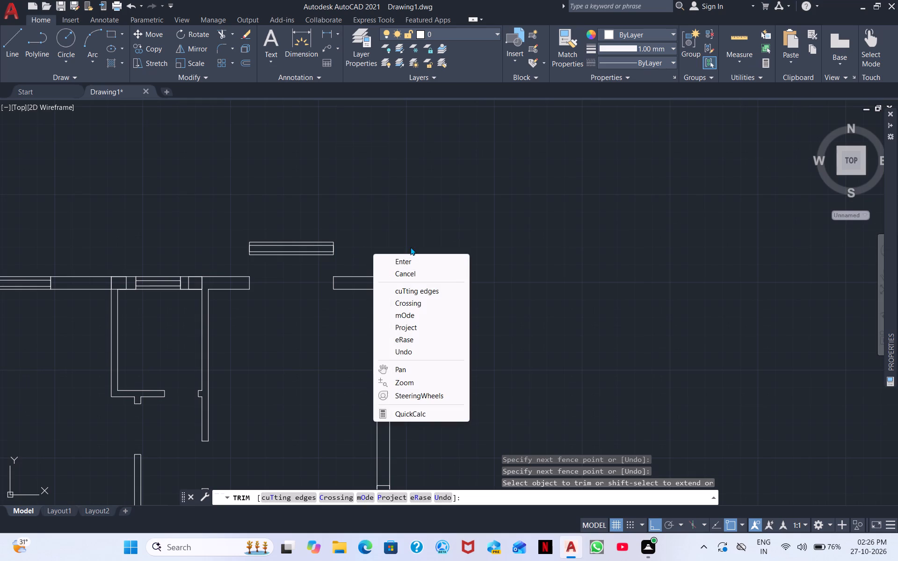
pyautogui.click(411, 259)
# Move both window rectangles back down into the opening, aligning their lower-left corner with the lower end of the left jamb line.
pyautogui.click(353, 260)
pyautogui.click(288, 215)
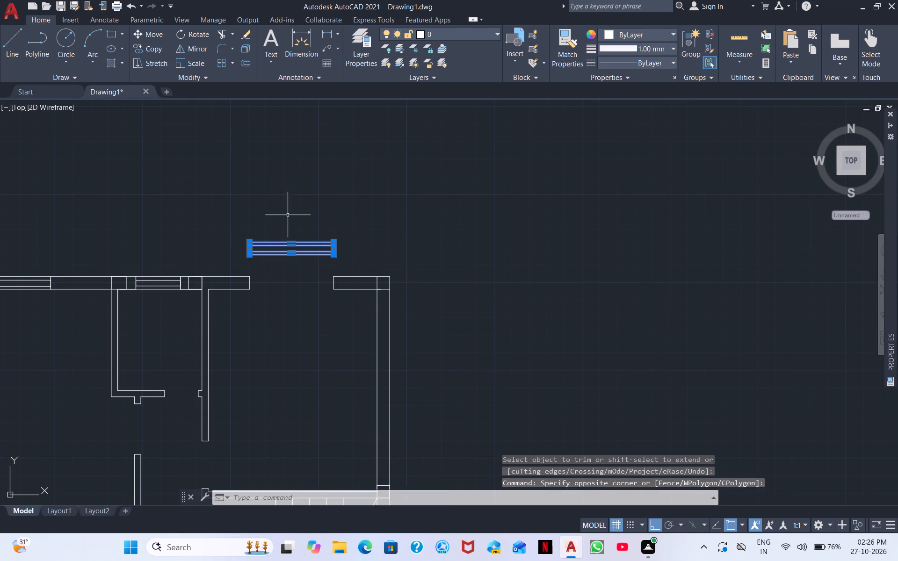
pyautogui.rightClick(407, 225)
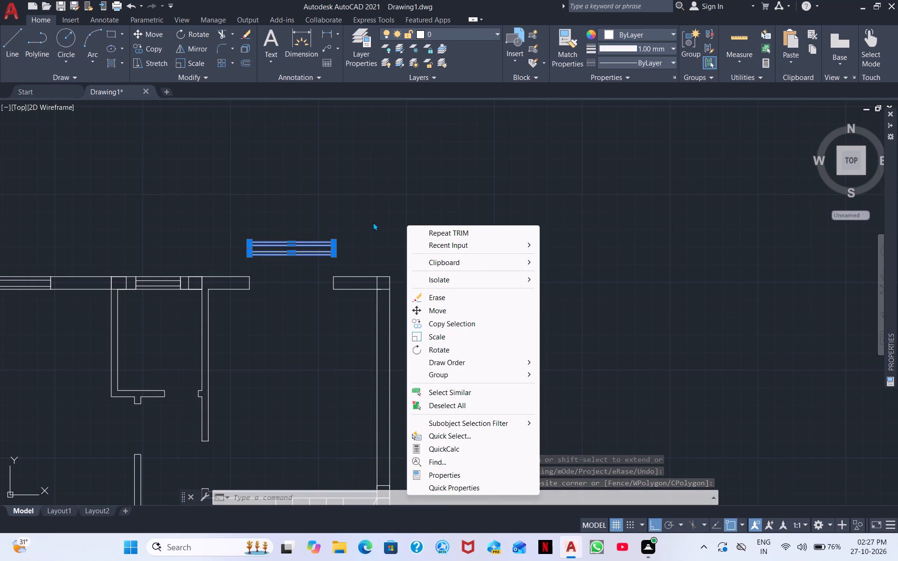
pyautogui.click(472, 313)
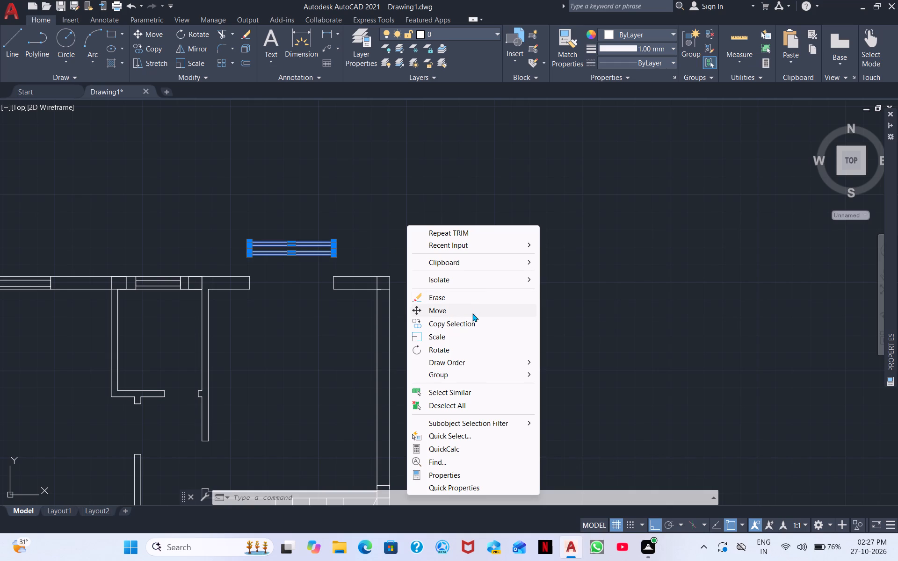
pyautogui.scroll(3, 282, 238)
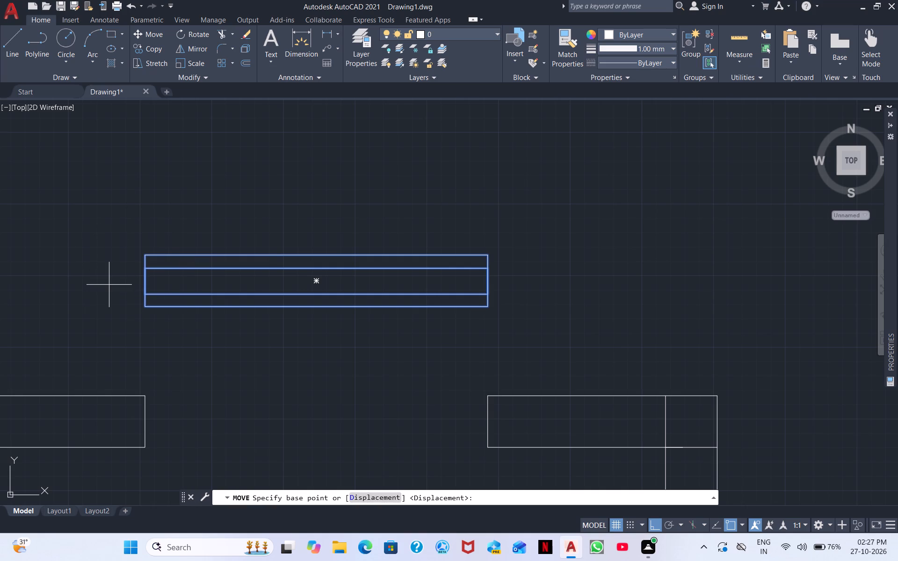
pyautogui.click(143, 306)
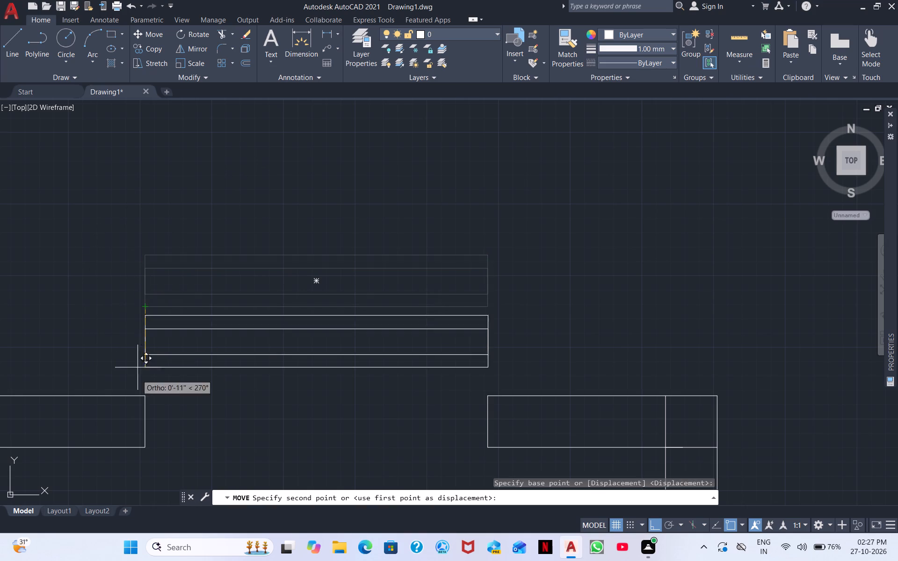
pyautogui.click(142, 447)
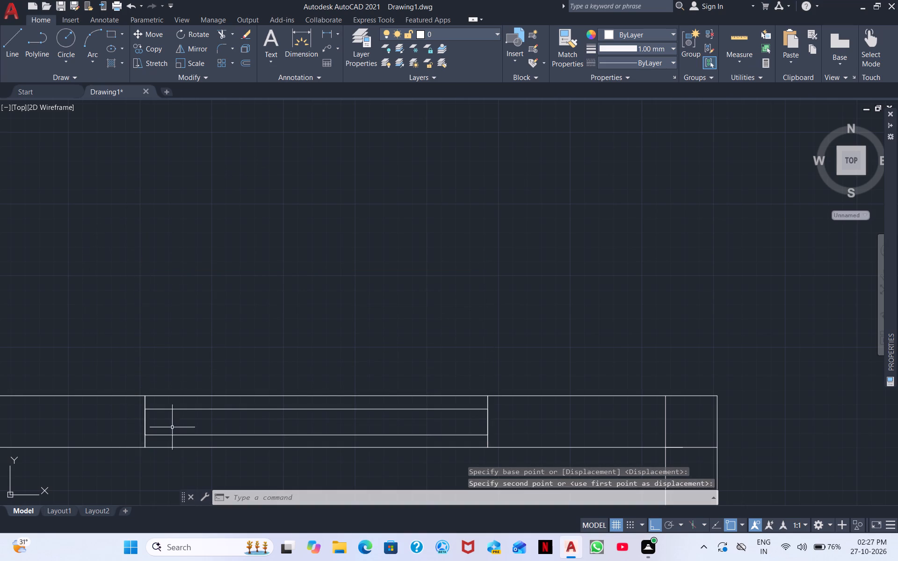
# Draw a vertical jamb line across the left room's bottom wall, a short distance right of the small balcony's right edge.
pyautogui.scroll(-1, 224, 391)
pyautogui.scroll(-1, 314, 387)
pyautogui.moveTo(343, 384); pyautogui.dragTo(318, 287, button='middle')
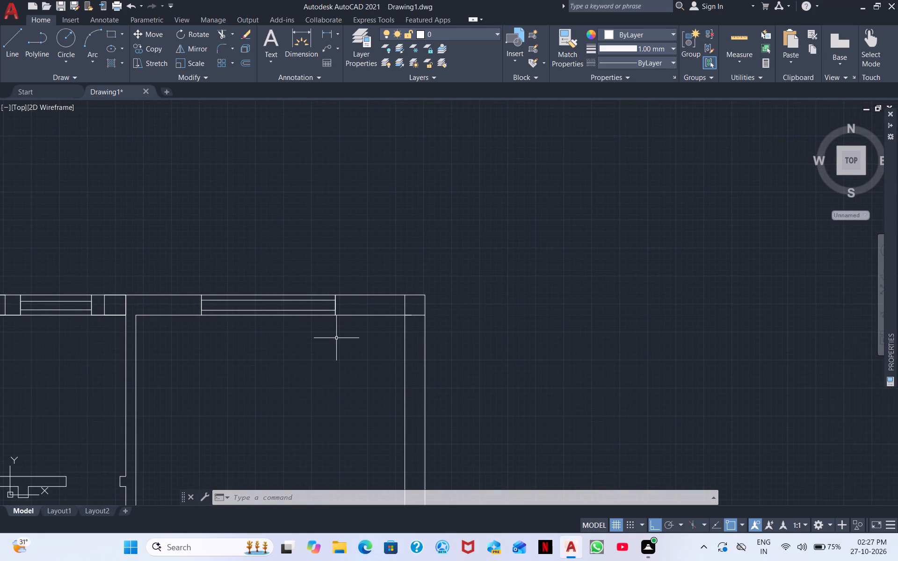
pyautogui.moveTo(343, 361); pyautogui.dragTo(361, 167, button='middle')
pyautogui.moveTo(330, 277); pyautogui.dragTo(361, 176, button='middle')
pyautogui.moveTo(227, 304); pyautogui.dragTo(257, 278, button='middle')
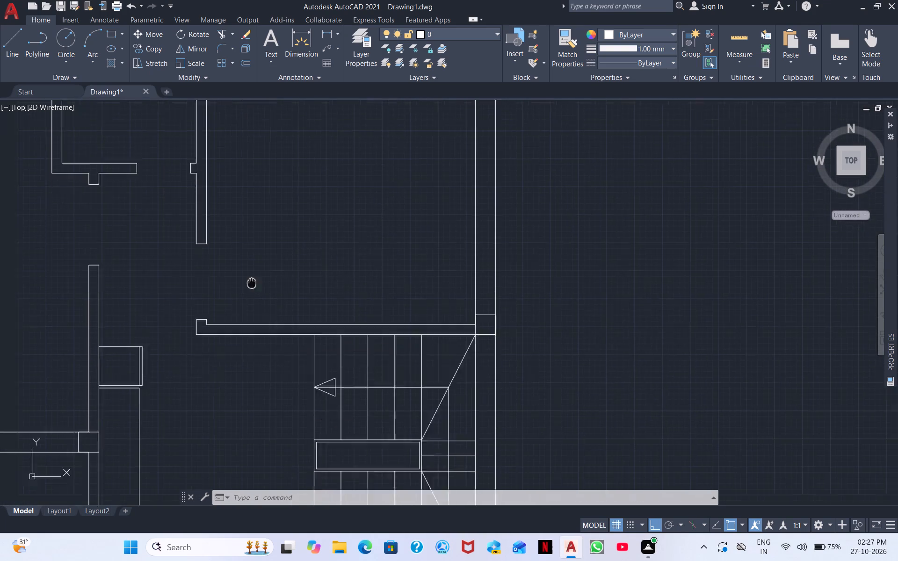
pyautogui.moveTo(257, 278); pyautogui.dragTo(315, 215, button='middle')
pyautogui.moveTo(298, 324); pyautogui.dragTo(339, 257, button='middle')
pyautogui.moveTo(250, 351); pyautogui.dragTo(517, 325, button='middle')
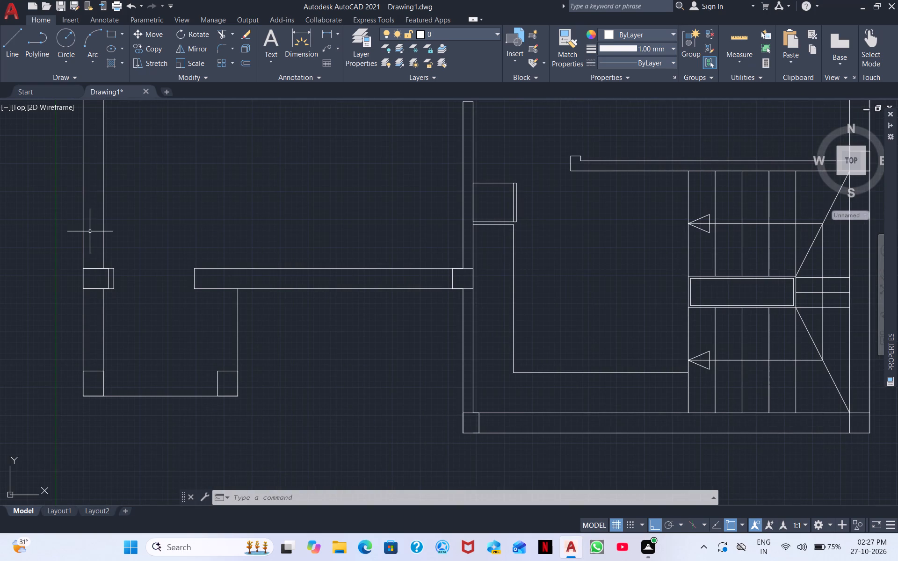
pyautogui.click(15, 30)
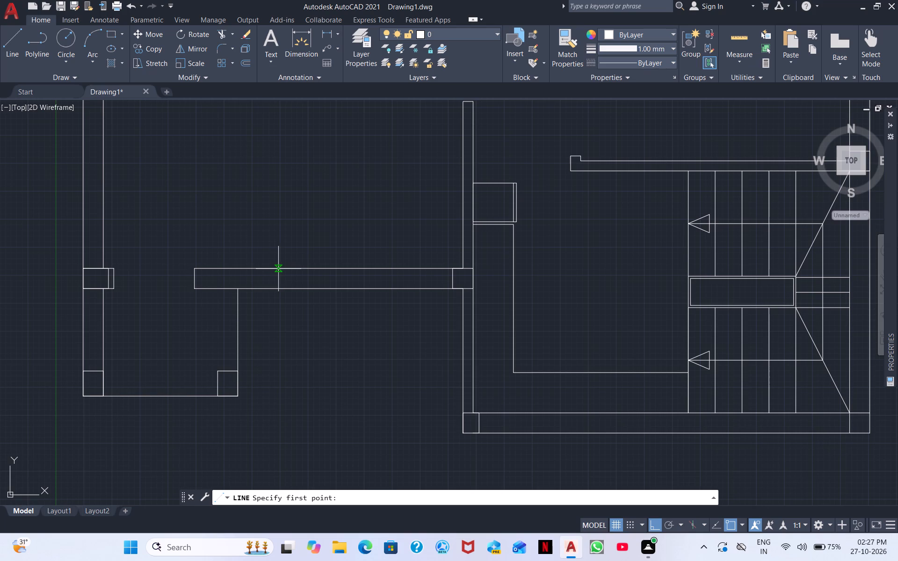
pyautogui.click(278, 269)
pyautogui.click(282, 290)
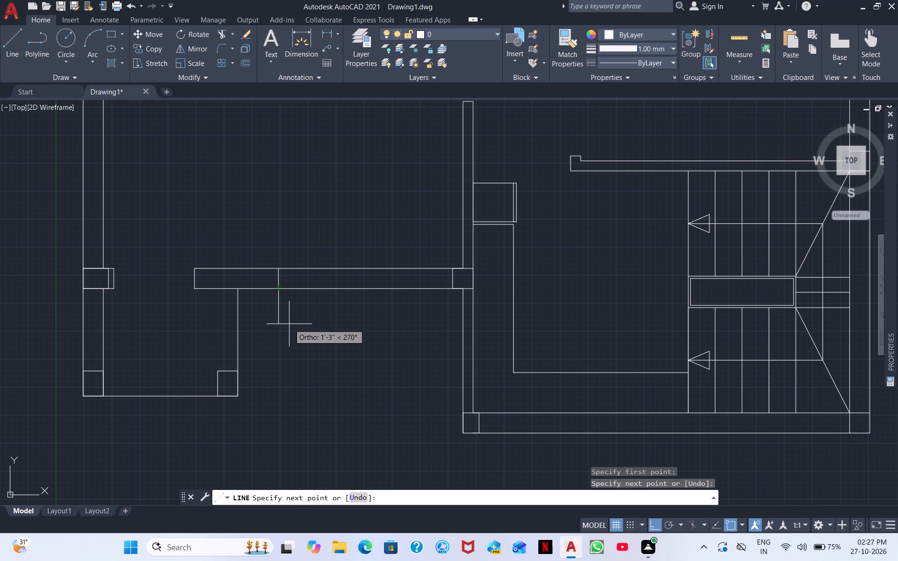
pyautogui.rightClick(290, 324)
pyautogui.click(307, 331)
# Draw the window's outer rectangle across the bottom wall's full thickness, from the new jamb line to the column at the wall's right end.
pyautogui.scroll(-1, 309, 310)
pyautogui.moveTo(309, 314); pyautogui.dragTo(309, 321, button='middle')
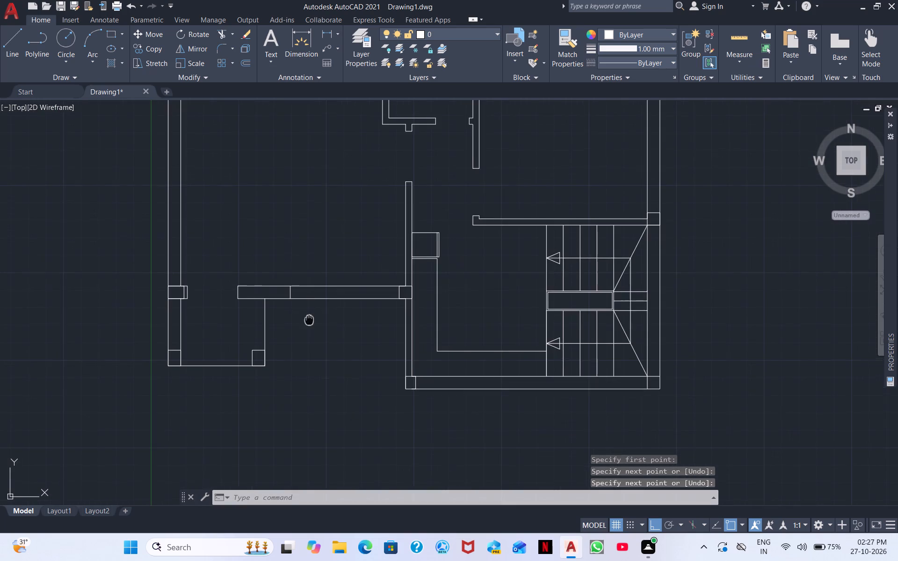
pyautogui.moveTo(309, 321); pyautogui.dragTo(182, 396, button='middle')
pyautogui.rightClick(193, 403)
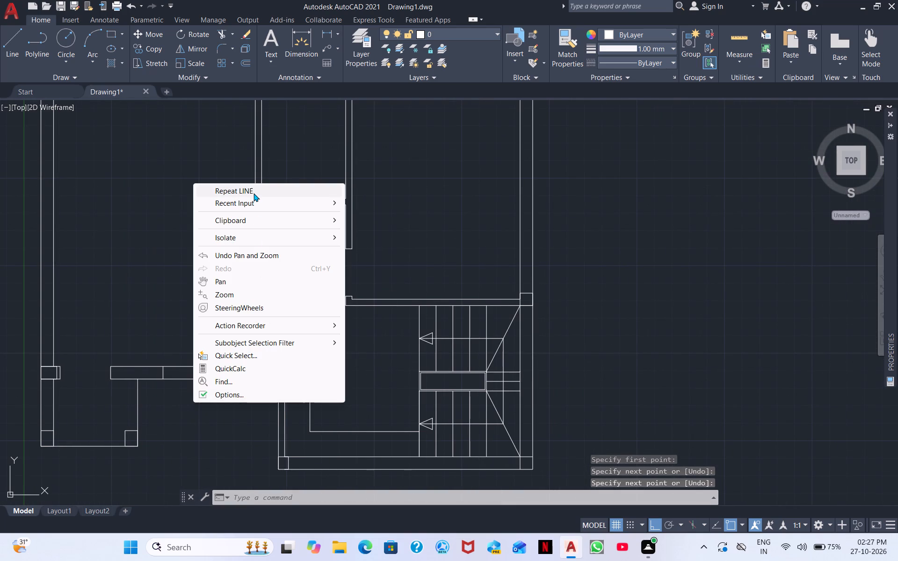
pyautogui.click(253, 193)
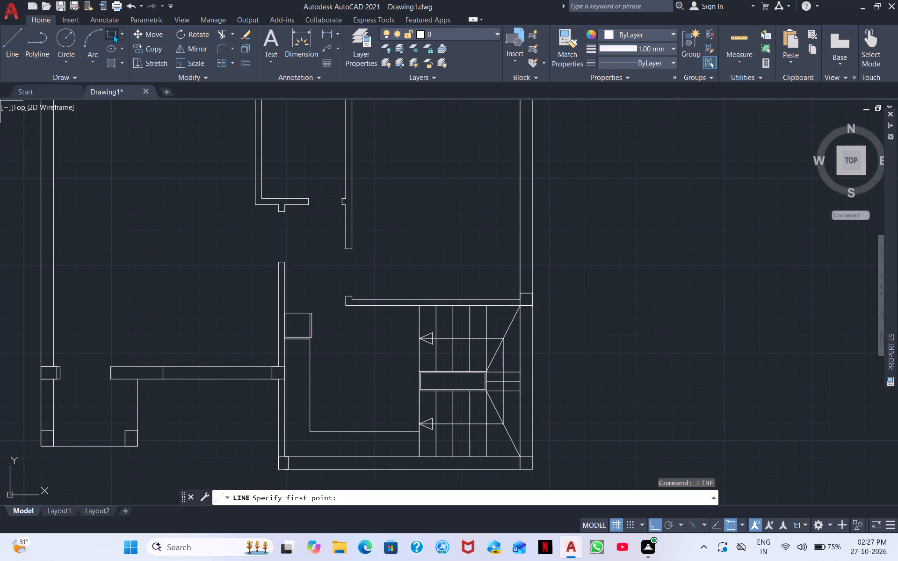
pyautogui.click(113, 34)
pyautogui.scroll(1, 218, 258)
pyautogui.moveTo(250, 399); pyautogui.dragTo(247, 267, button='middle')
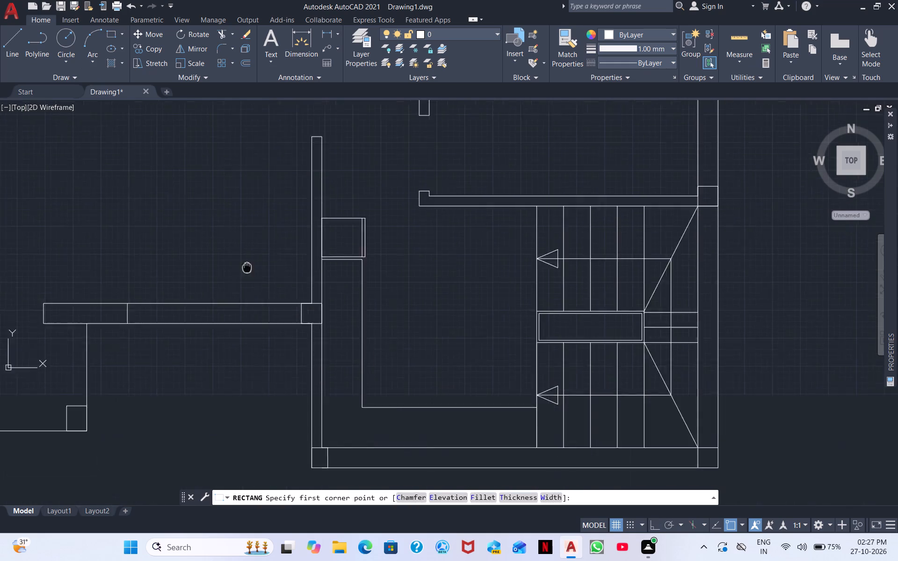
pyautogui.moveTo(247, 267); pyautogui.dragTo(244, 237, button='middle')
pyautogui.scroll(2, 232, 272)
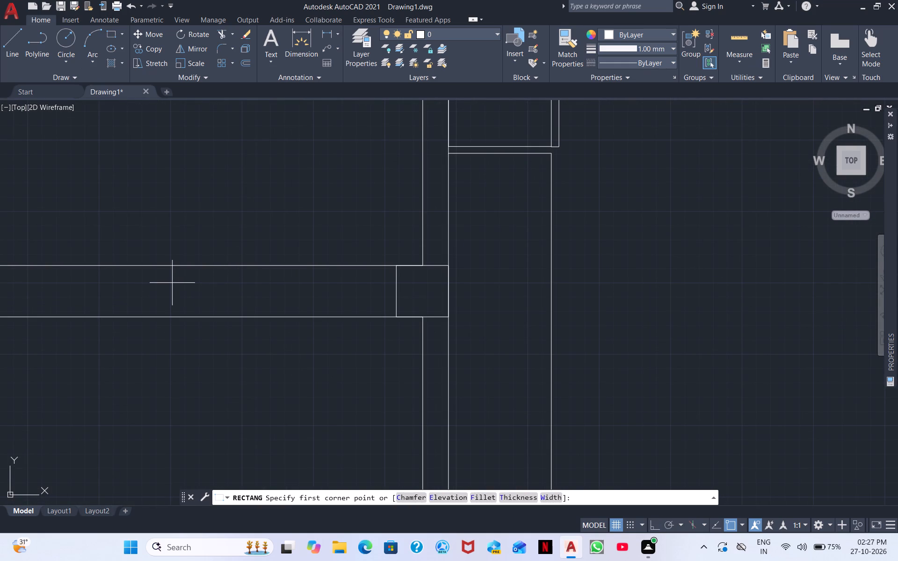
pyautogui.scroll(-2, 172, 283)
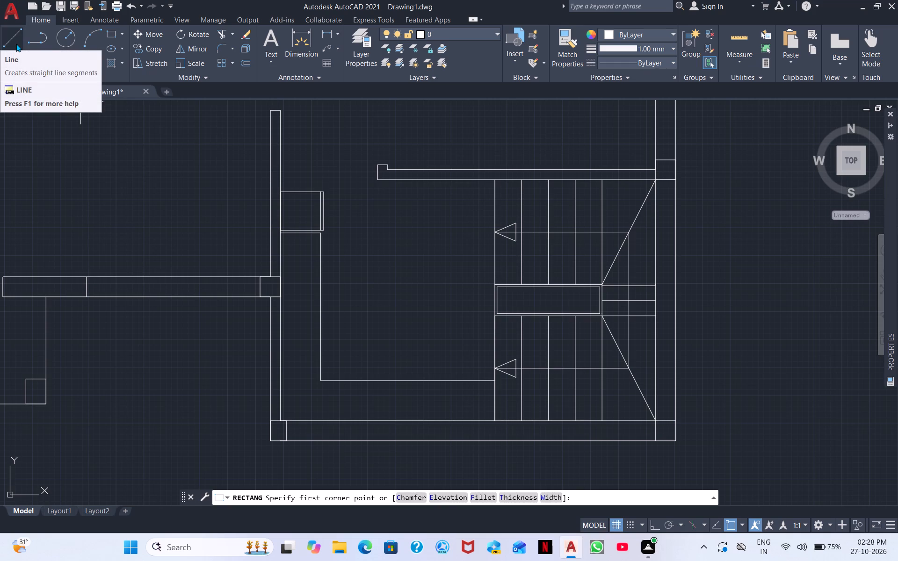
pyautogui.click(107, 32)
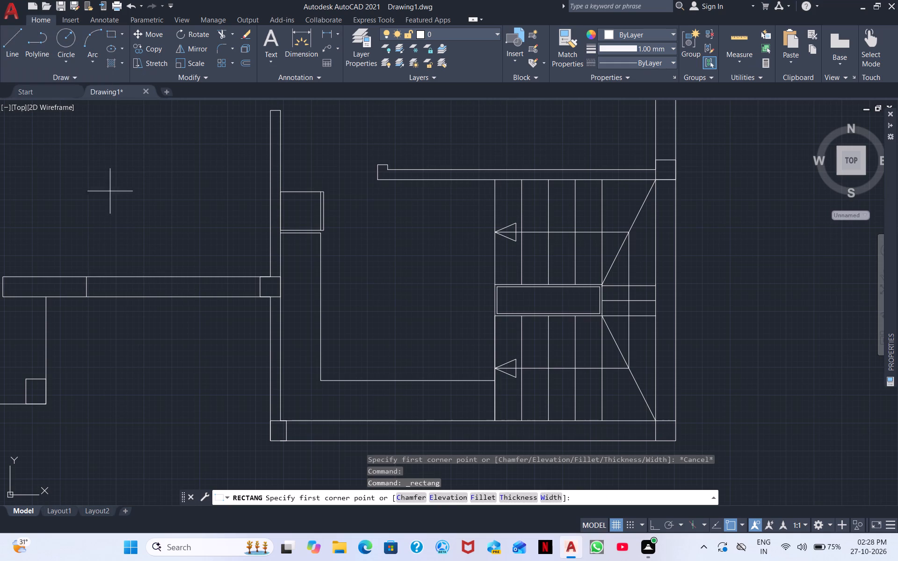
pyautogui.click(87, 278)
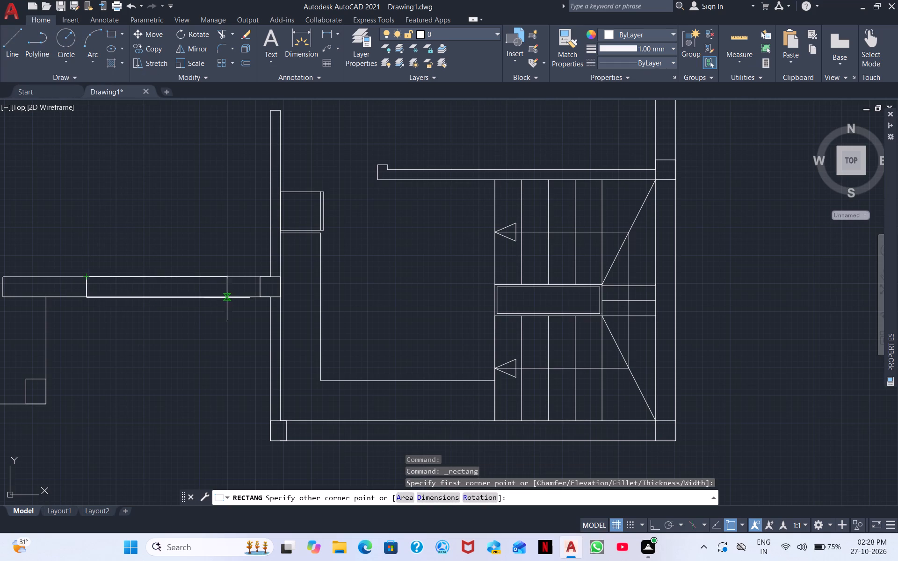
pyautogui.click(262, 295)
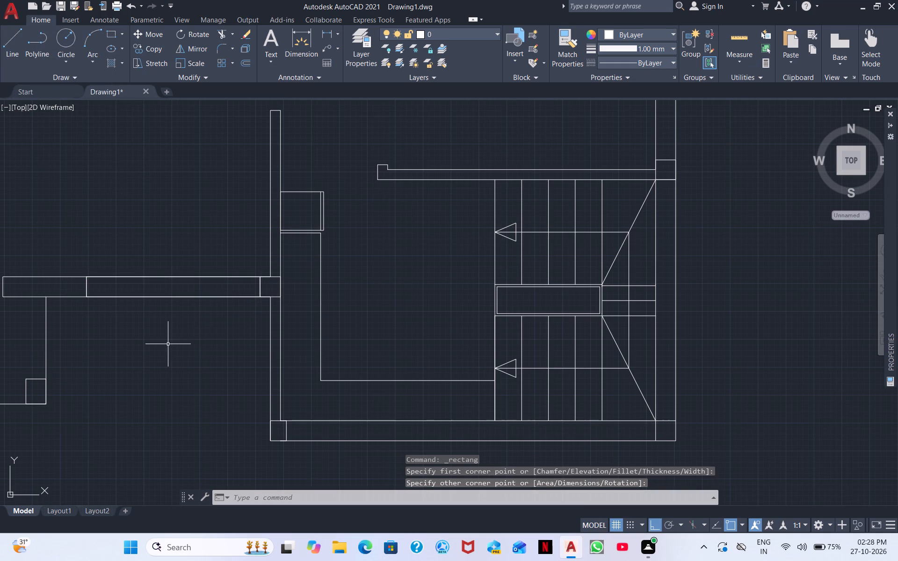
pyautogui.moveTo(168, 344); pyautogui.dragTo(167, 350, button='right')
pyautogui.click(152, 179)
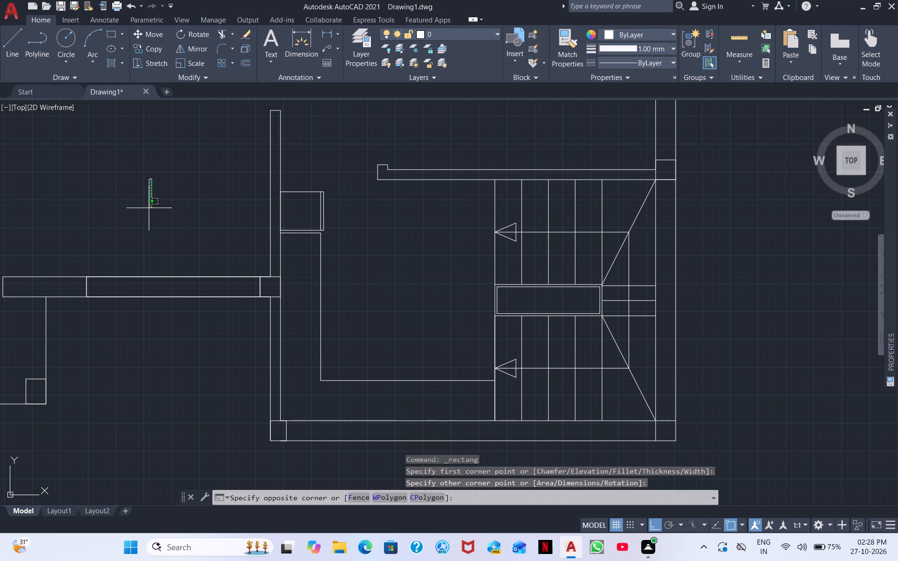
pyautogui.click(146, 225)
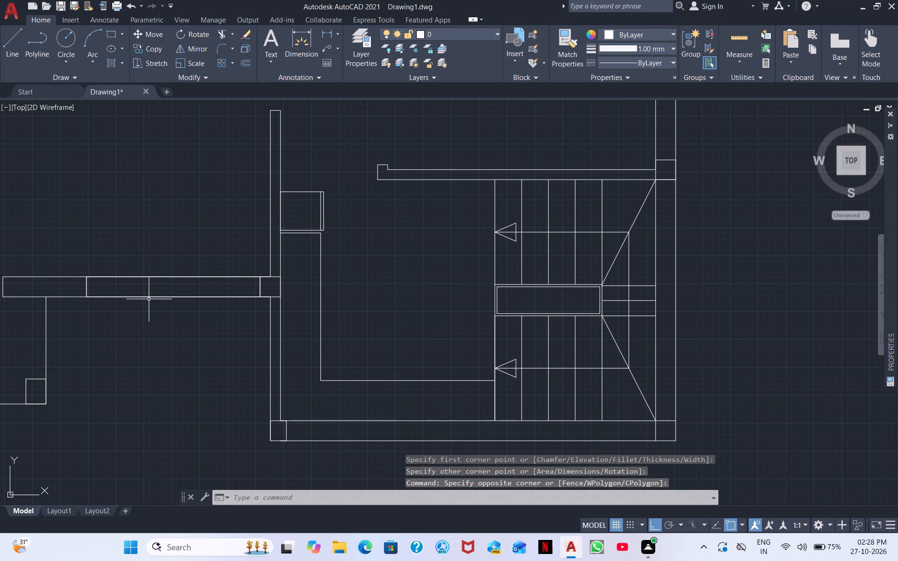
# Move the window's outer rectangle straight up out of the left room's bottom wall, clear of the wall lines.
pyautogui.click(149, 297)
pyautogui.rightClick(176, 279)
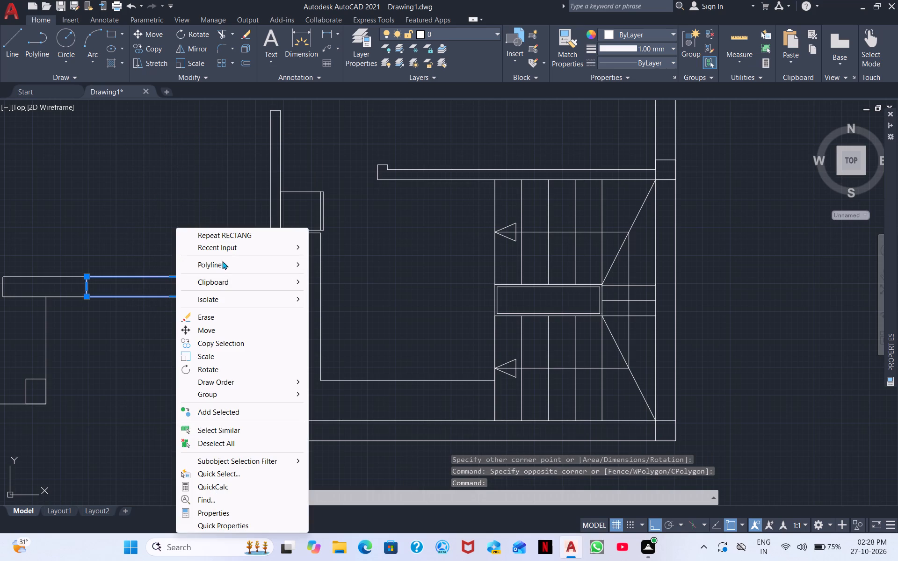
pyautogui.click(217, 326)
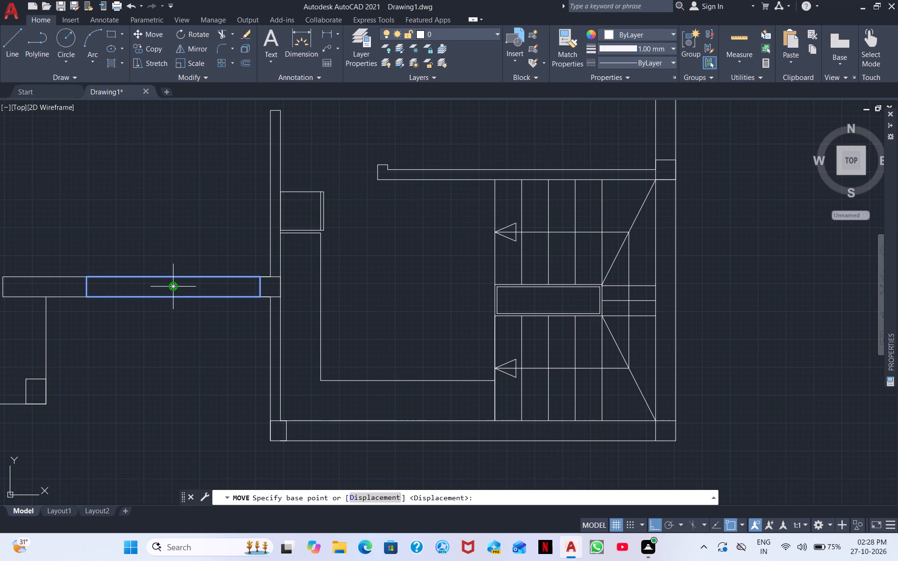
pyautogui.click(174, 288)
pyautogui.click(182, 244)
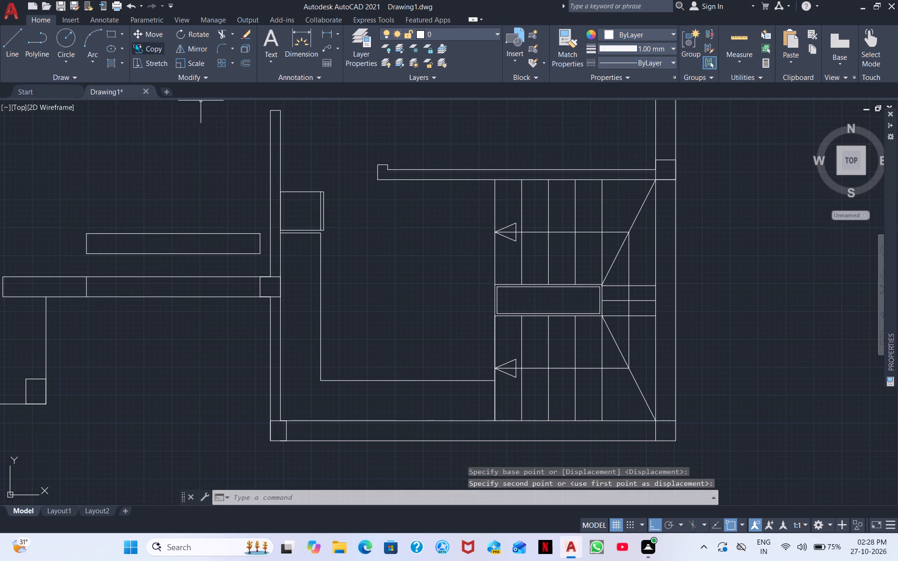
# Trim the bottom wall's upper line between the jamb line and the column at the wall's right end.
pyautogui.click(223, 37)
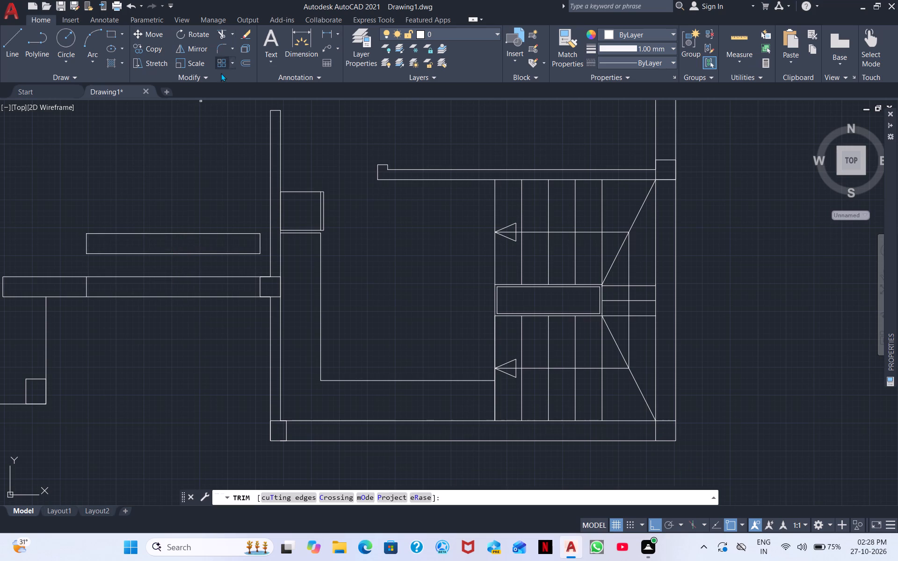
pyautogui.click(157, 276)
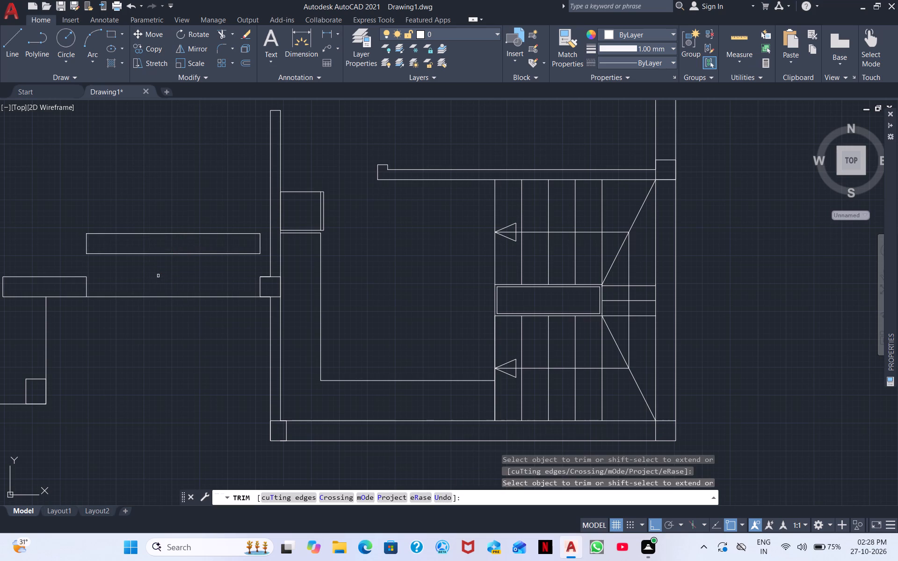
pyautogui.scroll(-1, 159, 274)
pyautogui.rightClick(163, 209)
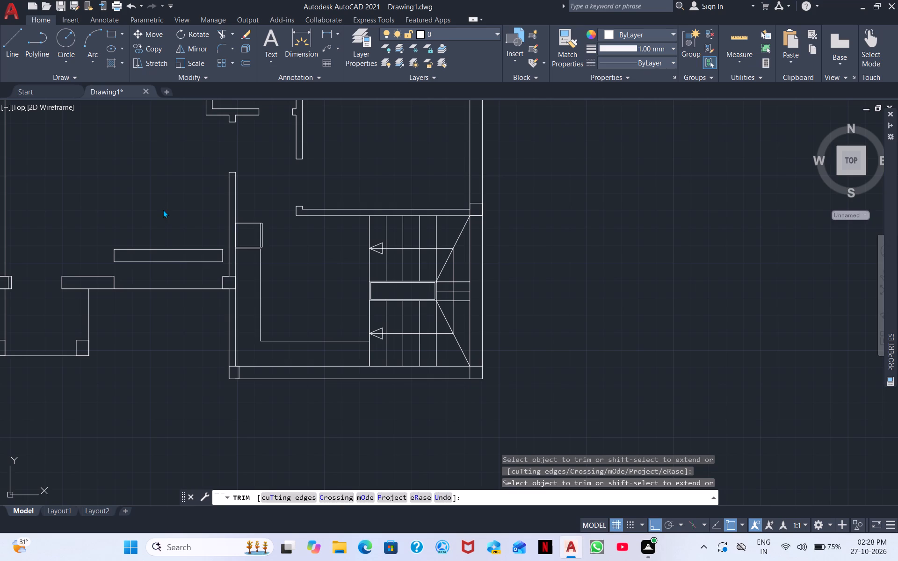
pyautogui.click(189, 214)
# Move the window rectangle back down into the opening, placing its lower-left corner on the lower end of the jamb line.
pyautogui.moveTo(152, 266); pyautogui.dragTo(157, 238)
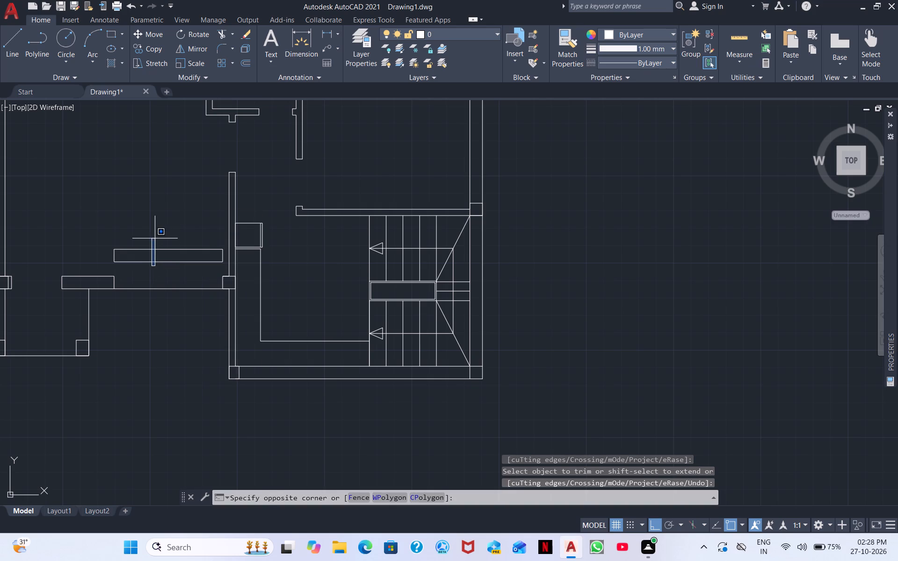
pyautogui.click(133, 240)
pyautogui.rightClick(156, 228)
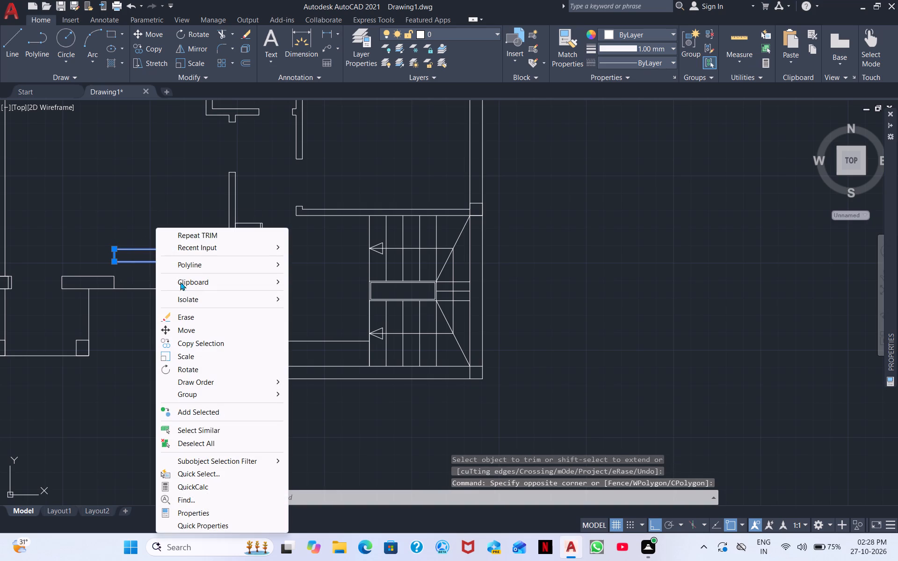
pyautogui.click(182, 329)
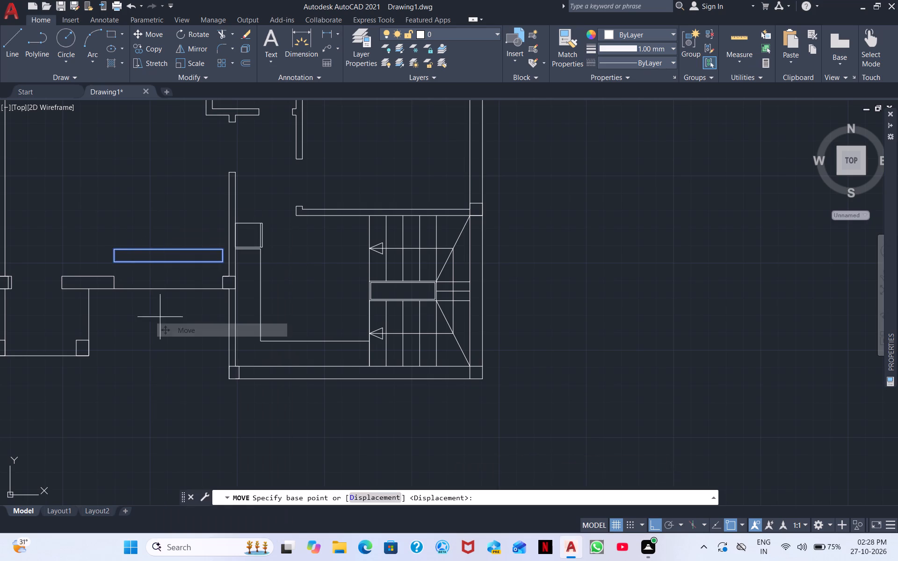
pyautogui.scroll(3, 116, 296)
pyautogui.click(103, 154)
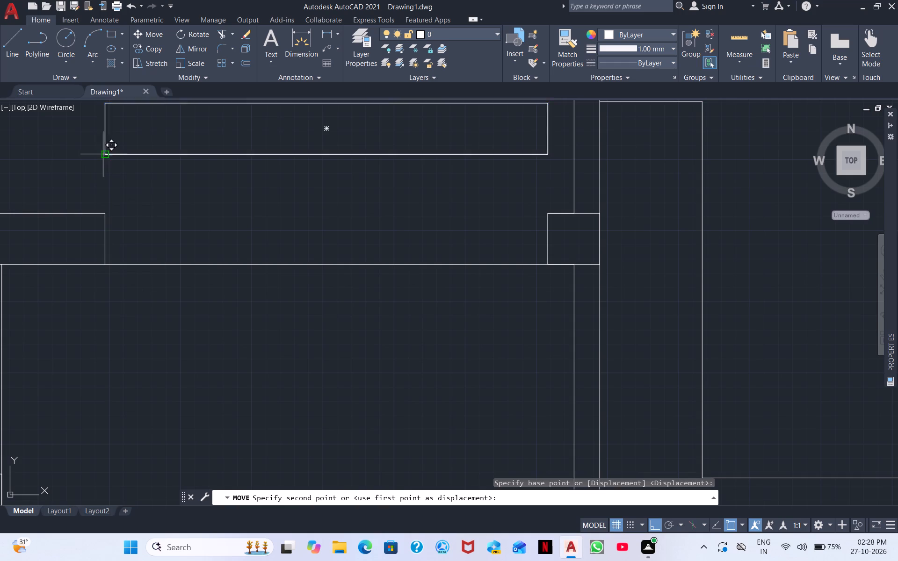
pyautogui.click(108, 263)
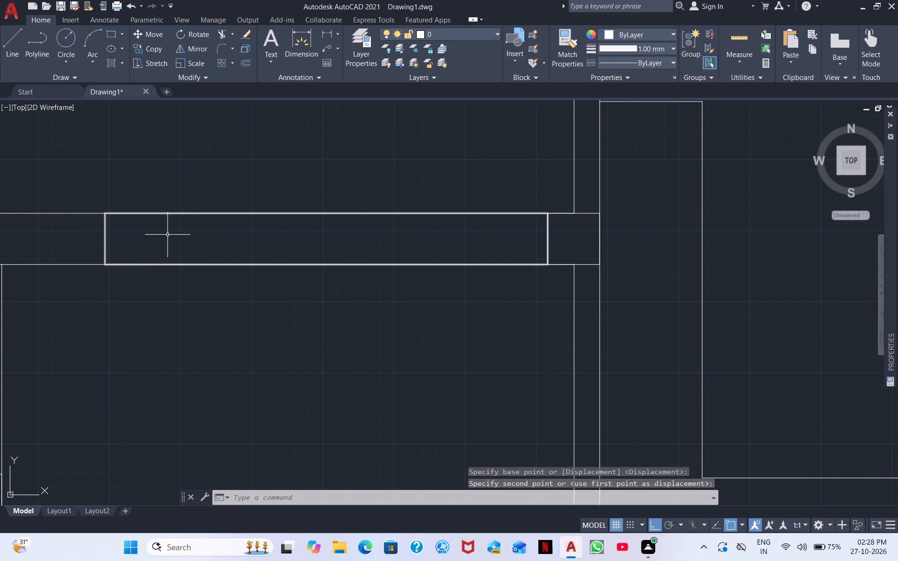
pyautogui.scroll(-1, 169, 233)
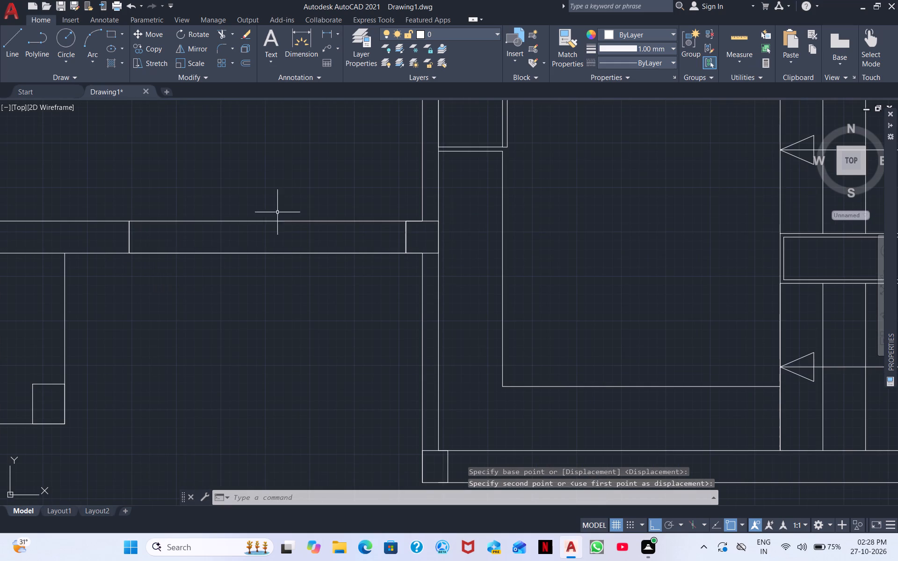
# Draw a vertical line about 1'-1" long down from the midpoint of the window rectangle's top edge, past its bottom edge.
pyautogui.click(15, 50)
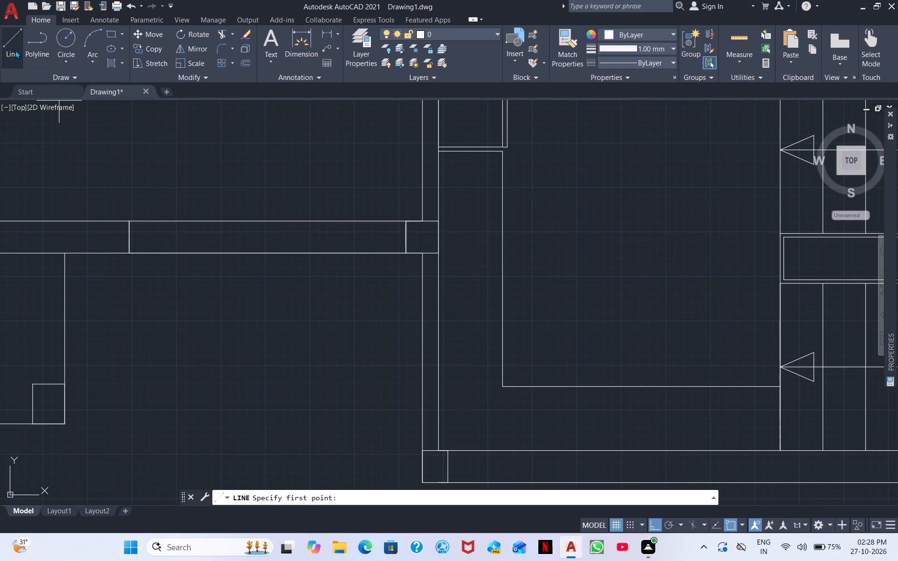
pyautogui.click(269, 219)
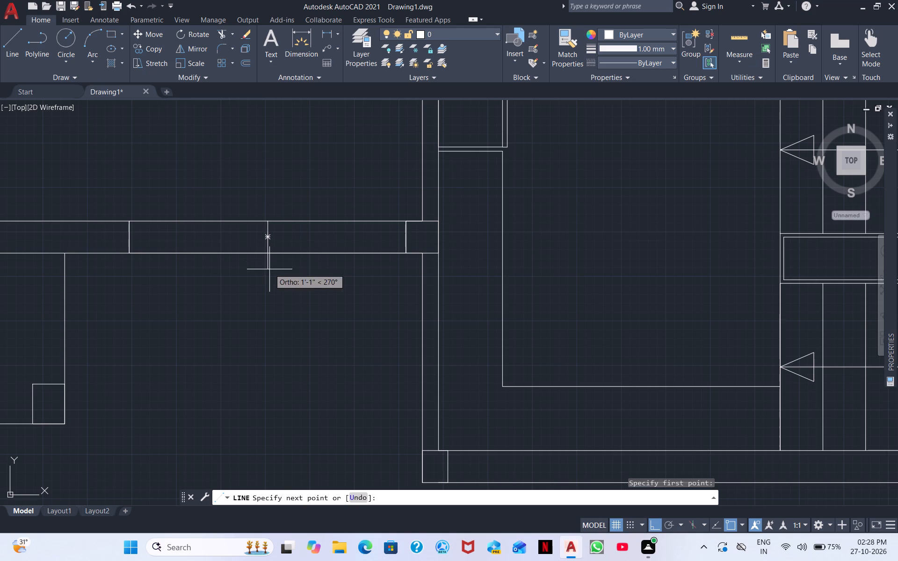
pyautogui.click(269, 270)
pyautogui.rightClick(336, 293)
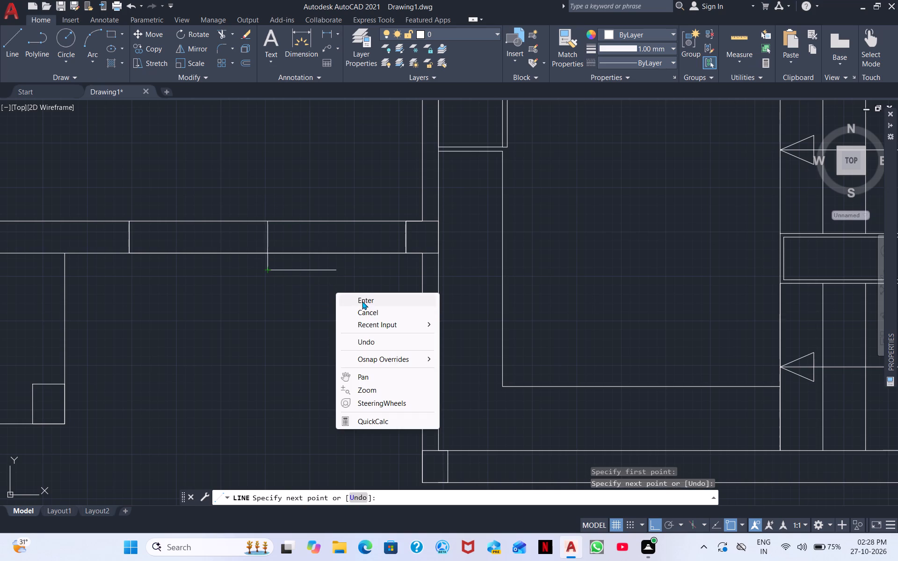
pyautogui.click(362, 301)
pyautogui.rightClick(263, 278)
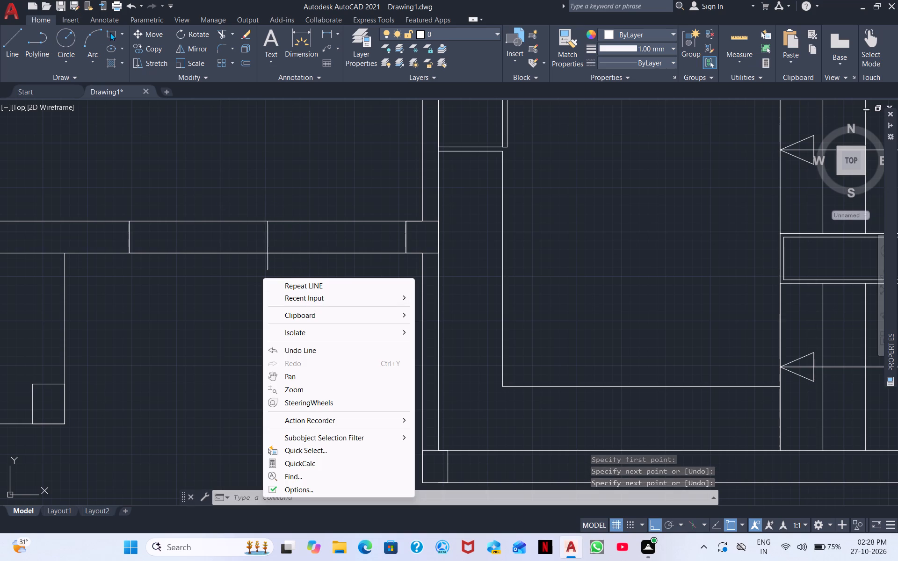
# Draw a horizontal centreline through the window rectangle in two segments, from its left edge midpoint via the vertical line to its right edge midpoint.
pyautogui.click(11, 40)
pyautogui.scroll(3, 180, 180)
pyautogui.scroll(-1, 200, 241)
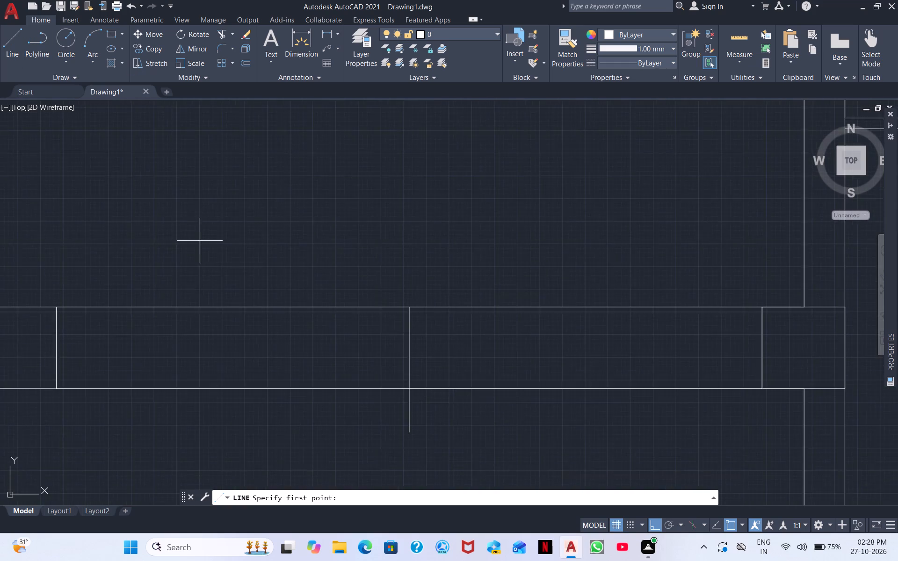
pyautogui.scroll(-1, 200, 241)
pyautogui.click(110, 307)
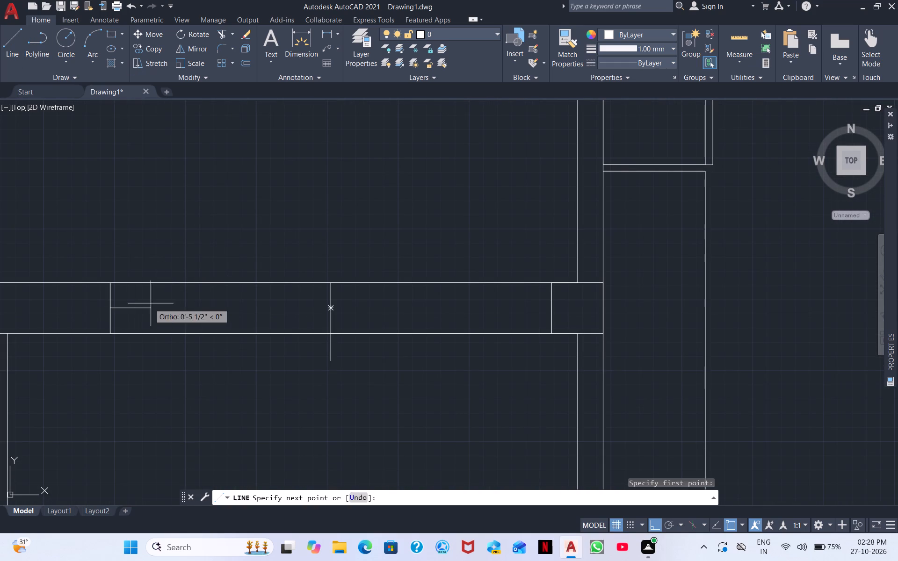
pyautogui.click(330, 305)
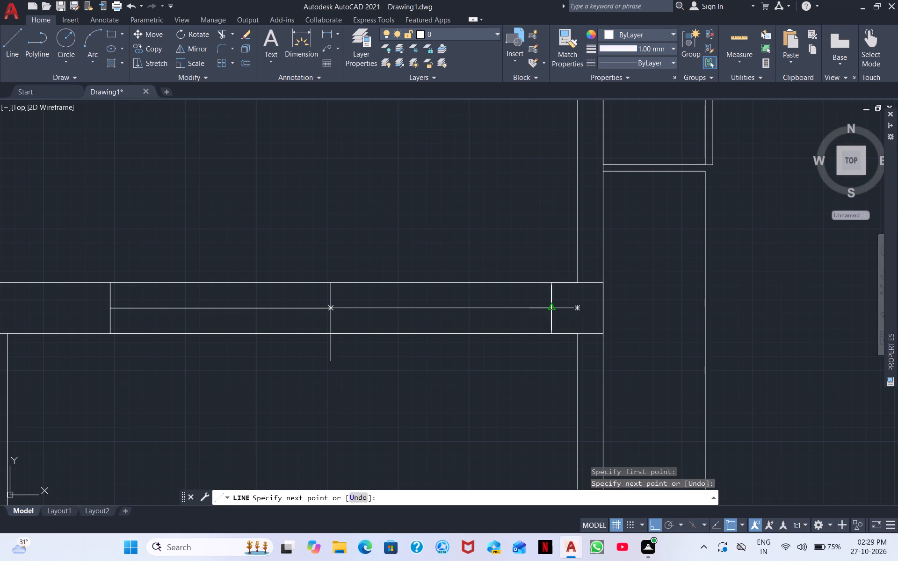
pyautogui.click(553, 307)
pyautogui.rightClick(348, 307)
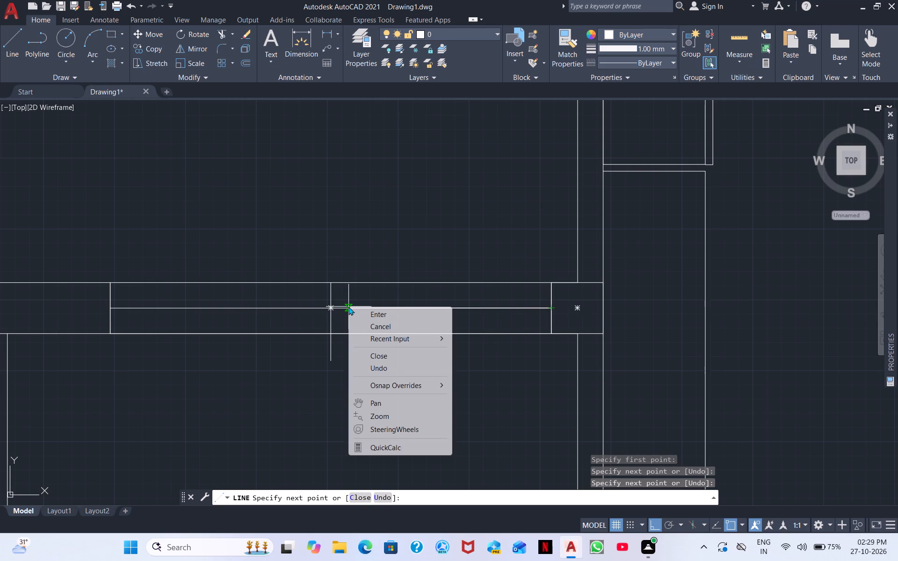
pyautogui.click(377, 317)
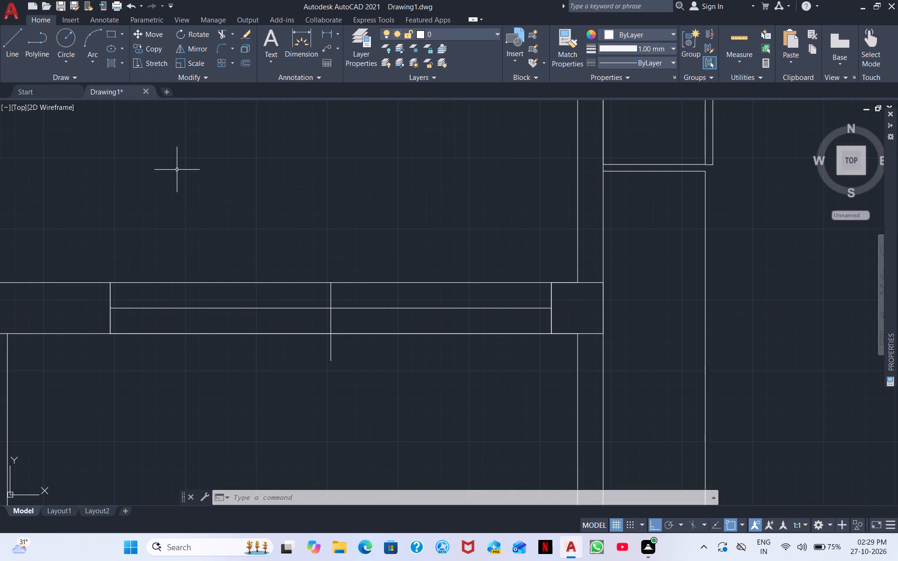
# Move the window rectangle with its vertical line and both centreline segments straight up, clear of the bottom wall.
pyautogui.click(142, 320)
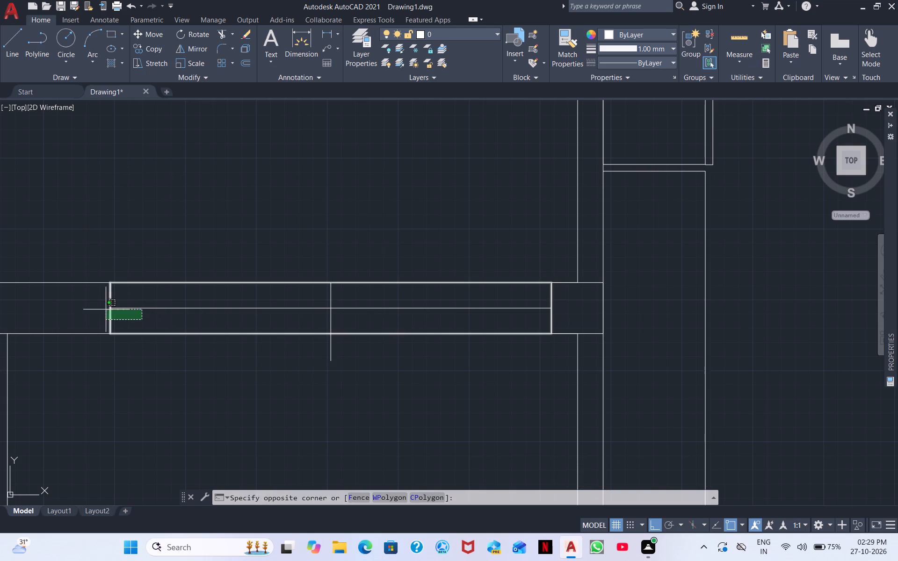
pyautogui.click(96, 303)
pyautogui.click(344, 318)
pyautogui.click(312, 295)
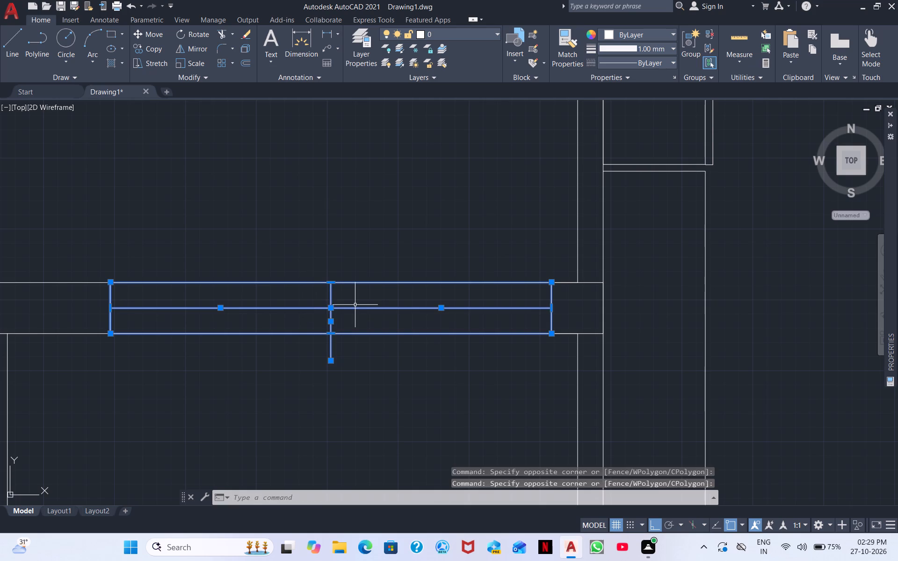
pyautogui.scroll(-1, 357, 305)
pyautogui.rightClick(359, 306)
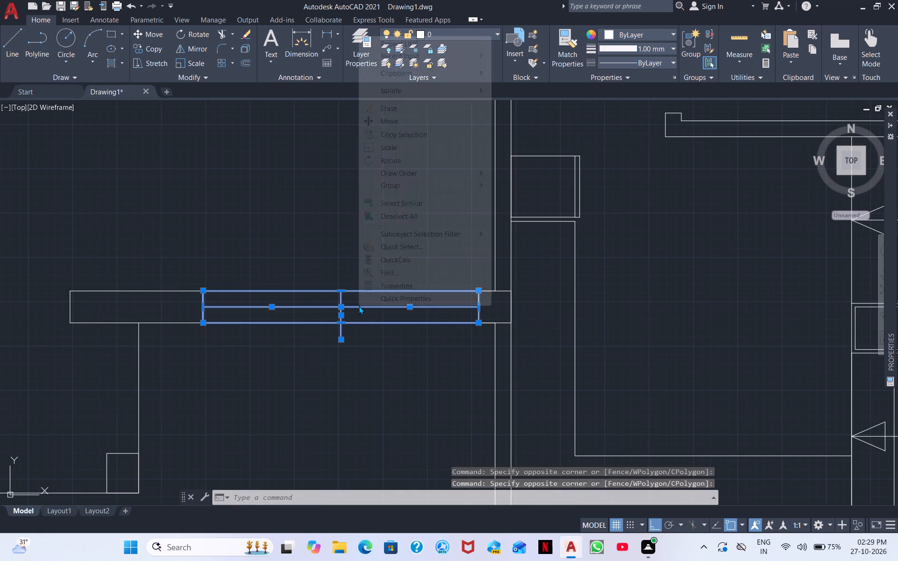
pyautogui.click(385, 119)
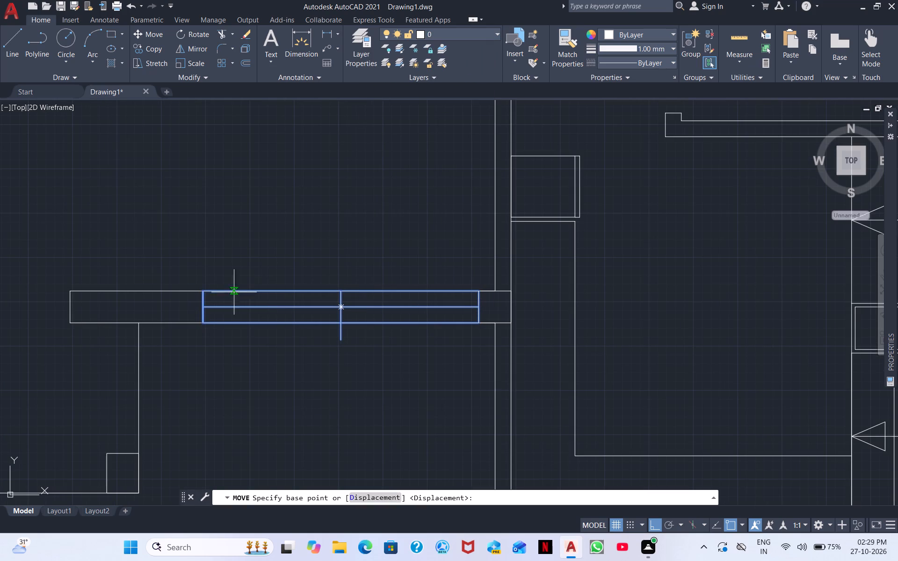
pyautogui.click(205, 325)
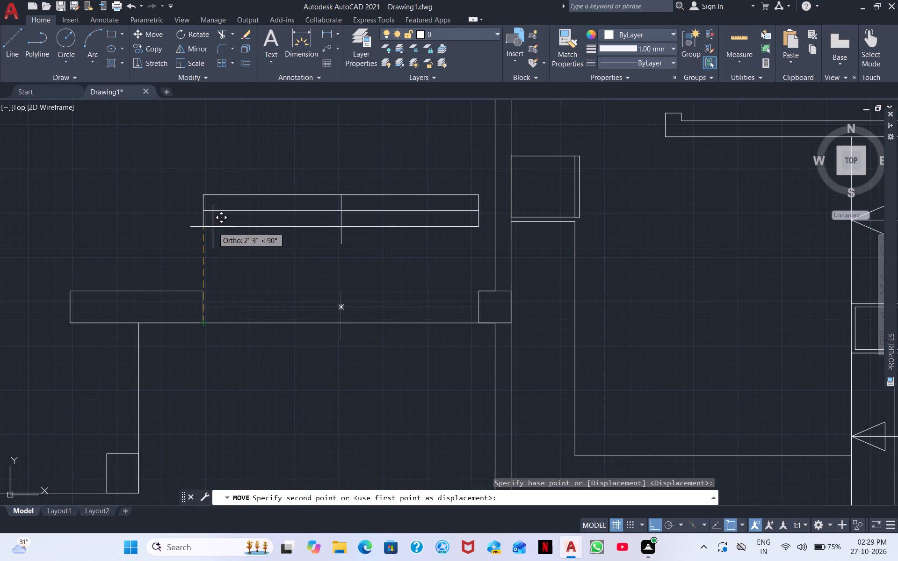
pyautogui.click(213, 215)
pyautogui.scroll(1, 274, 247)
pyautogui.moveTo(275, 246); pyautogui.dragTo(190, 322, button='middle')
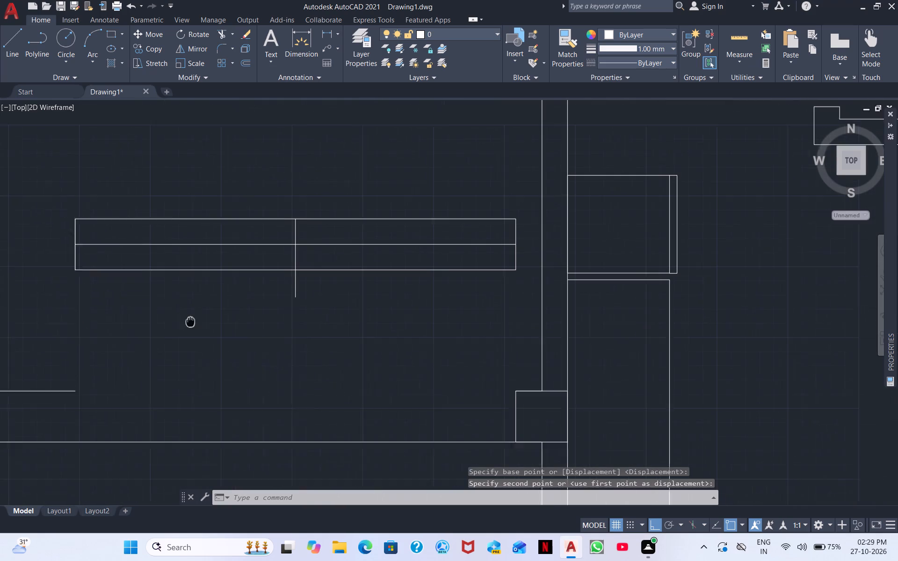
pyautogui.moveTo(190, 322); pyautogui.dragTo(182, 328, button='middle')
pyautogui.scroll(-1, 182, 329)
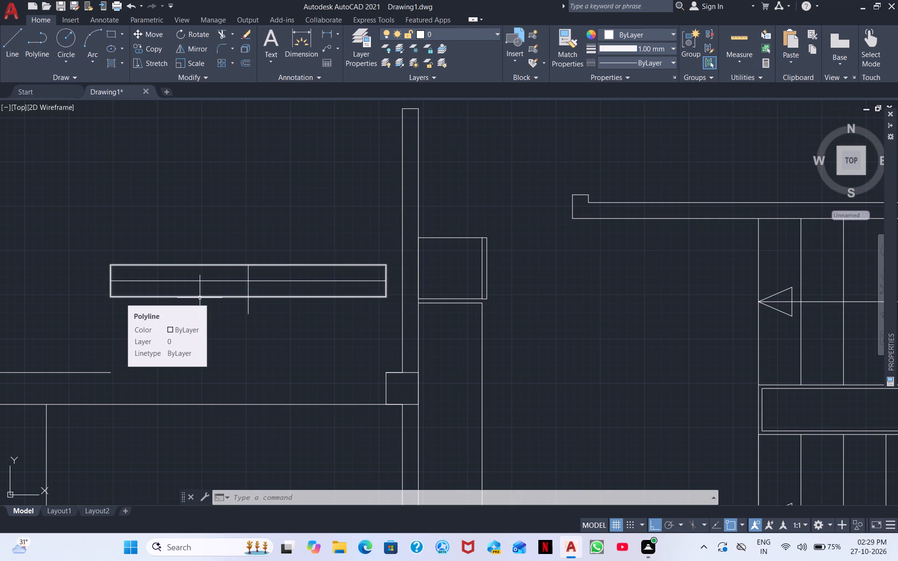
# Draw lines from the vertical line along the window rectangle's bottom edge to its lower-left corner and up to the left edge midpoint.
pyautogui.click(11, 46)
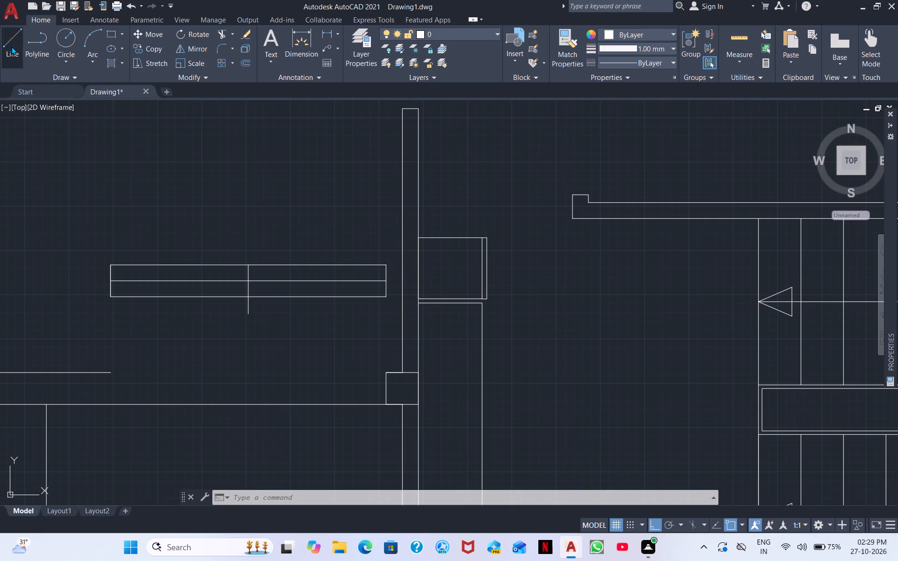
pyautogui.click(249, 295)
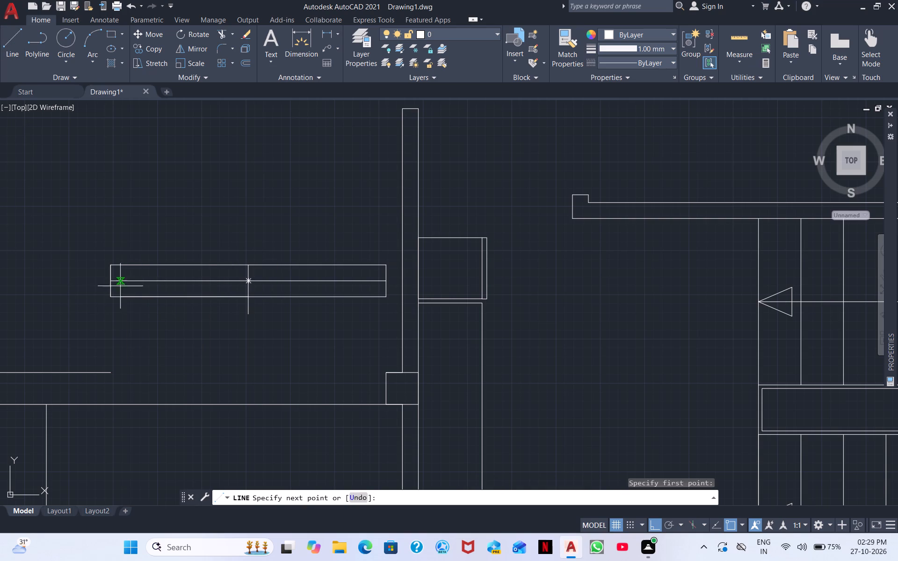
pyautogui.click(108, 294)
pyautogui.click(108, 281)
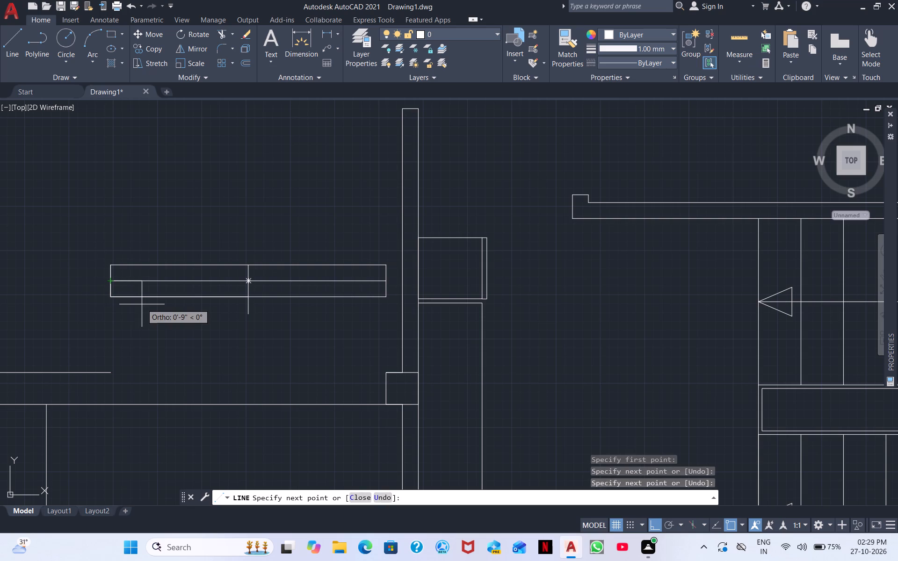
pyautogui.rightClick(142, 304)
pyautogui.click(166, 314)
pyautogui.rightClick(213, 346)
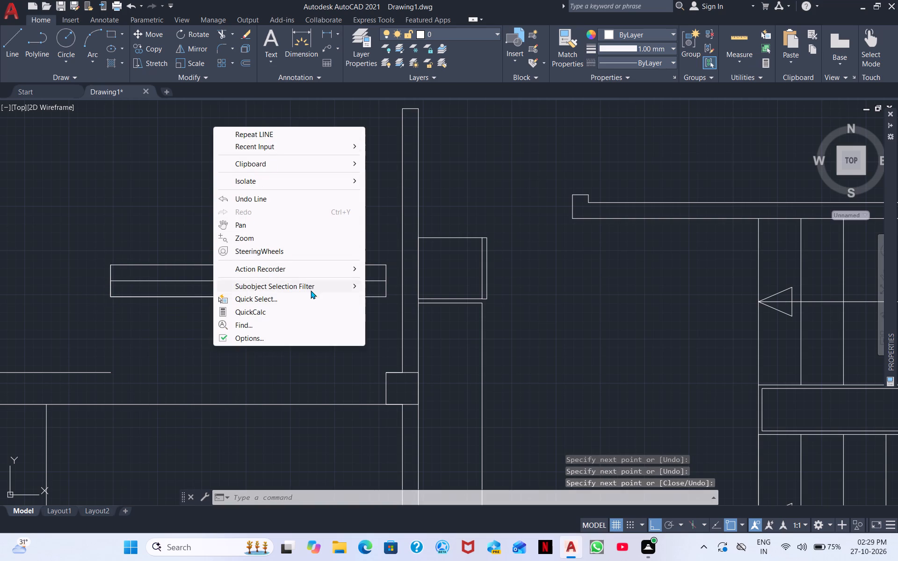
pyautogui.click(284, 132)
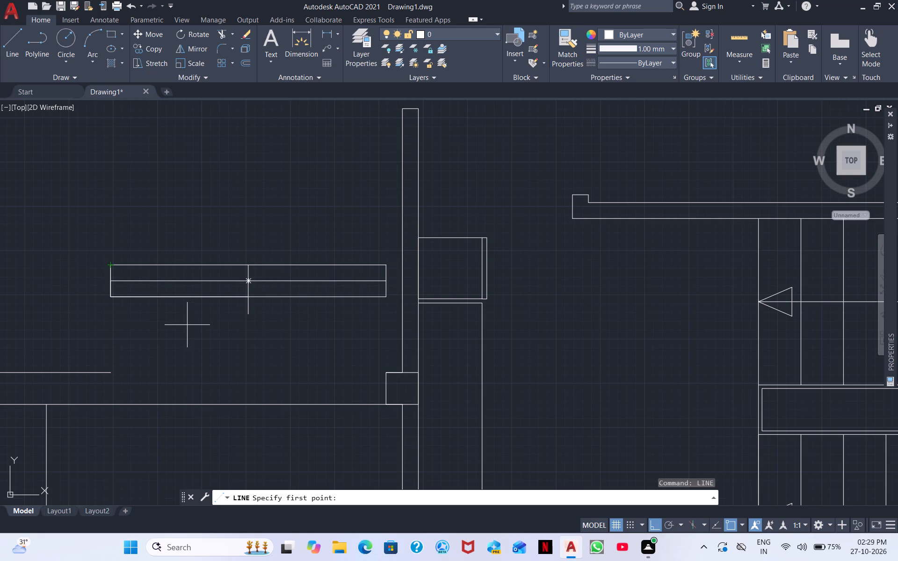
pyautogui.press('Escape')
# Erase the line running along the left half of the window rectangle's bottom edge.
pyautogui.click(211, 297)
pyautogui.rightClick(215, 329)
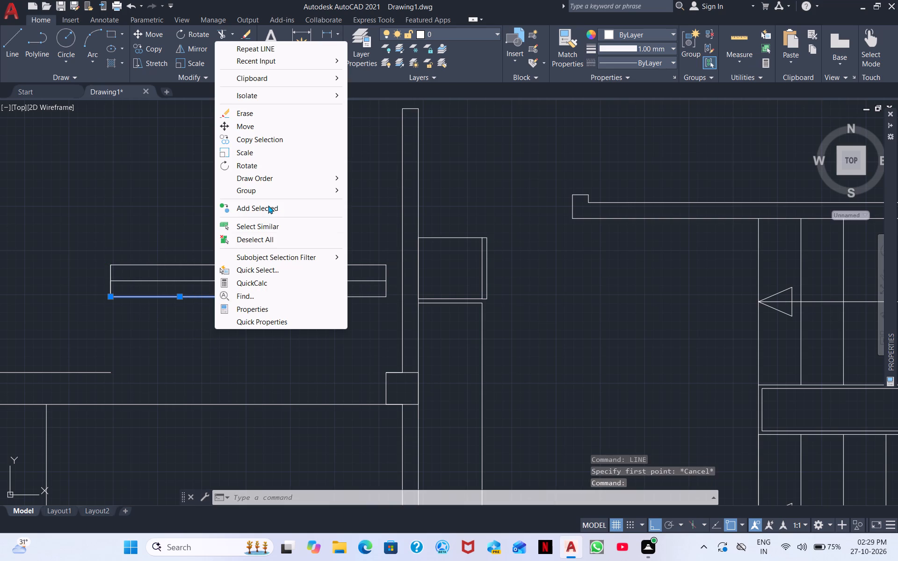
pyautogui.click(257, 110)
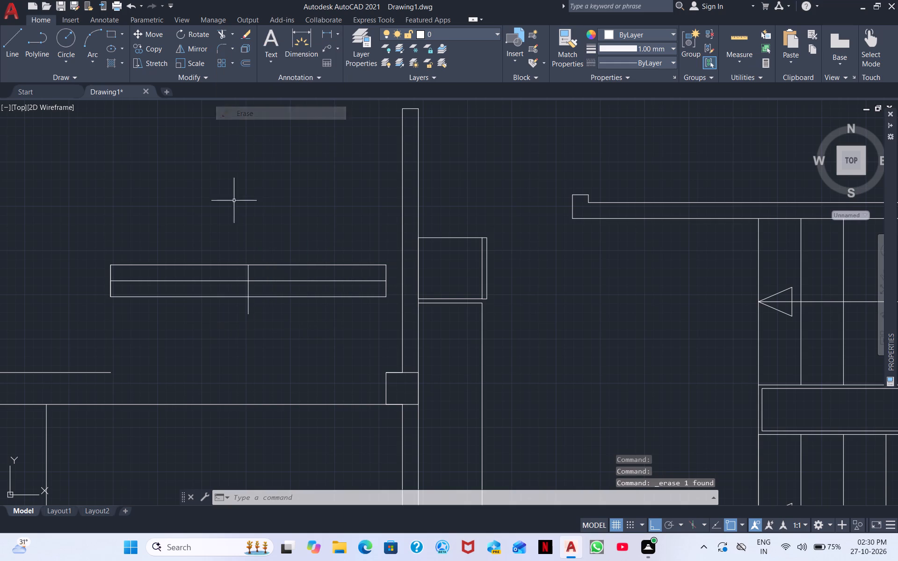
# Draw lines from the vertical line along the window rectangle's bottom edge to its lower-right corner and up to the right edge midpoint.
pyautogui.rightClick(253, 333)
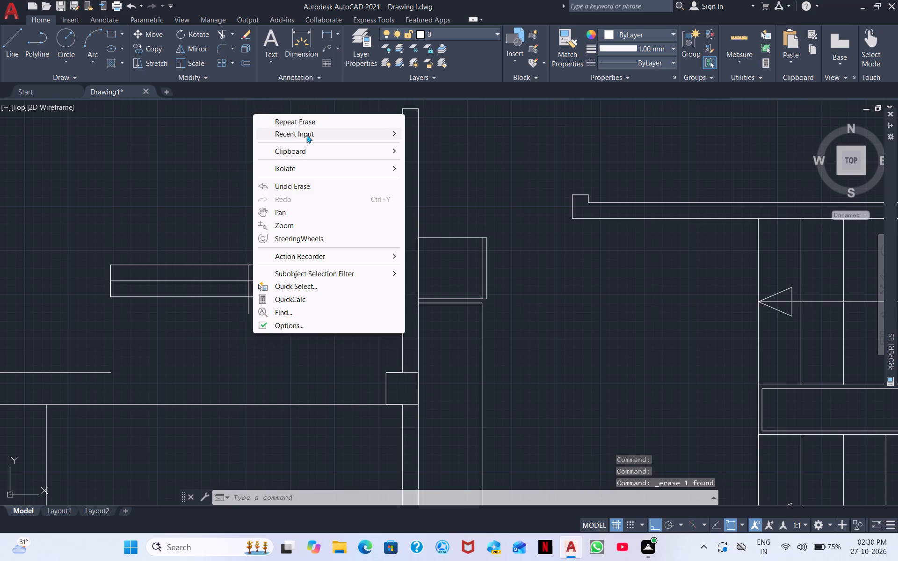
pyautogui.click(306, 135)
pyautogui.click(448, 147)
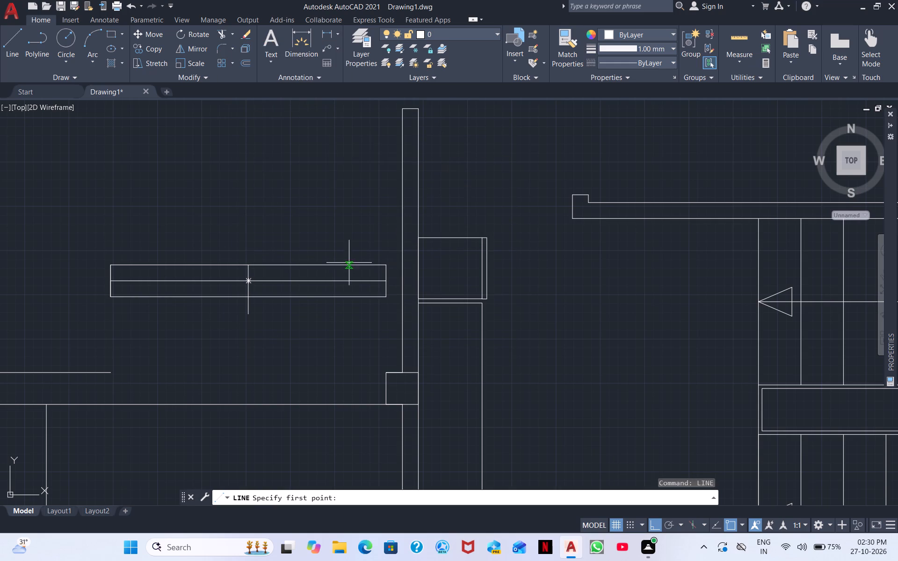
pyautogui.scroll(1, 287, 296)
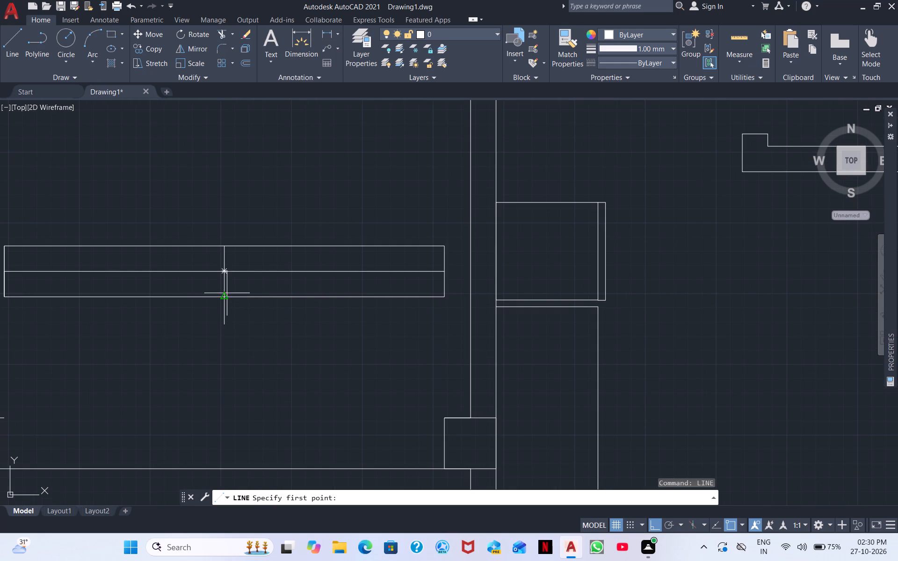
pyautogui.click(227, 297)
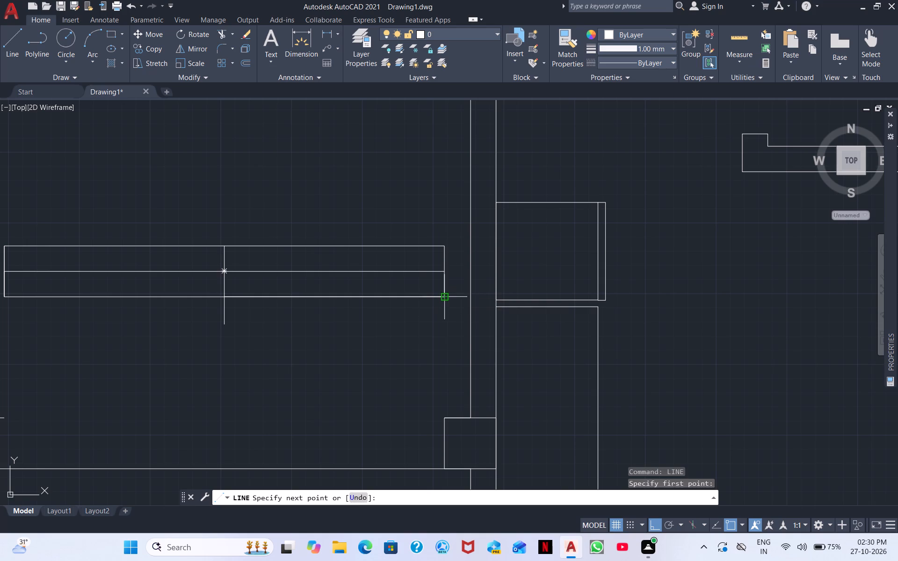
pyautogui.click(443, 295)
pyautogui.click(442, 274)
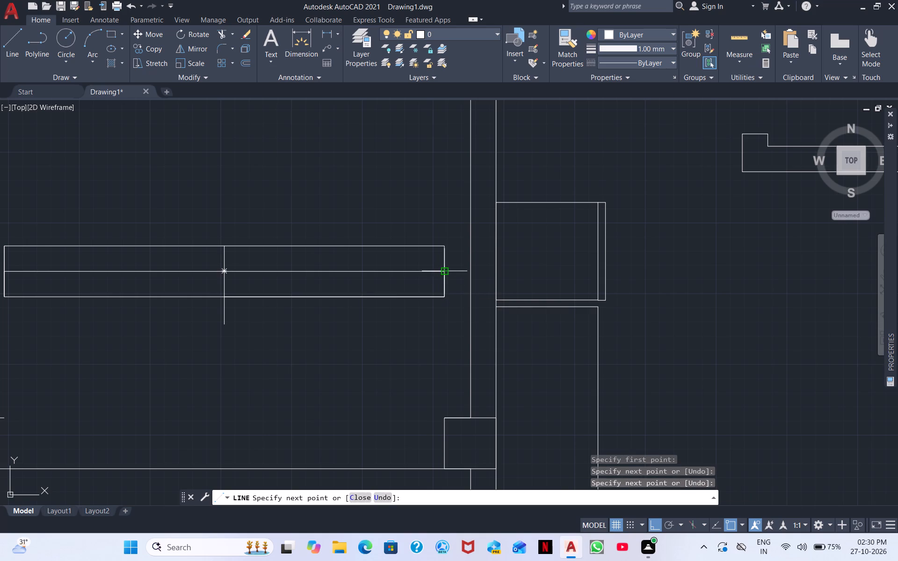
pyautogui.press('Escape')
# Draw lines from the vertical line along the window rectangle's top edge to its upper-left corner and down to the left edge midpoint.
pyautogui.rightClick(360, 302)
pyautogui.click(417, 308)
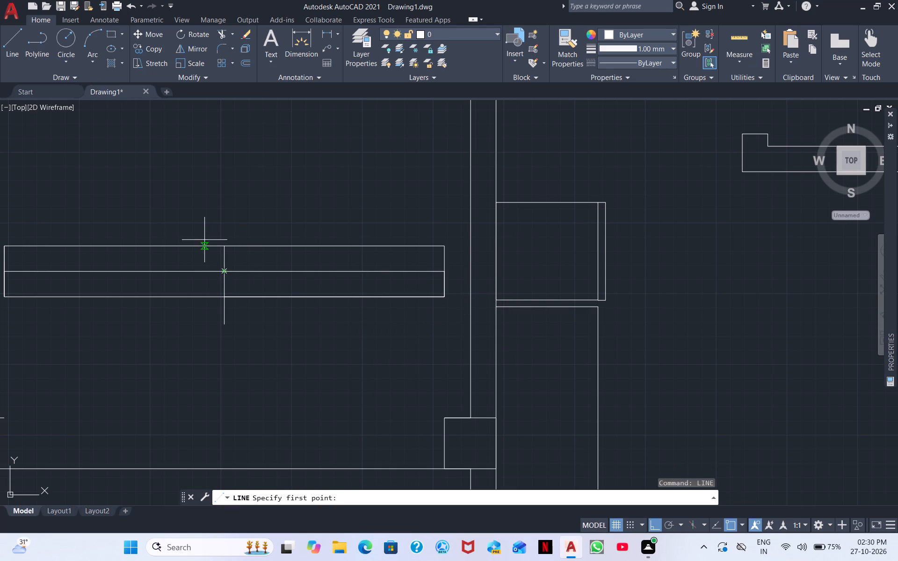
pyautogui.click(227, 247)
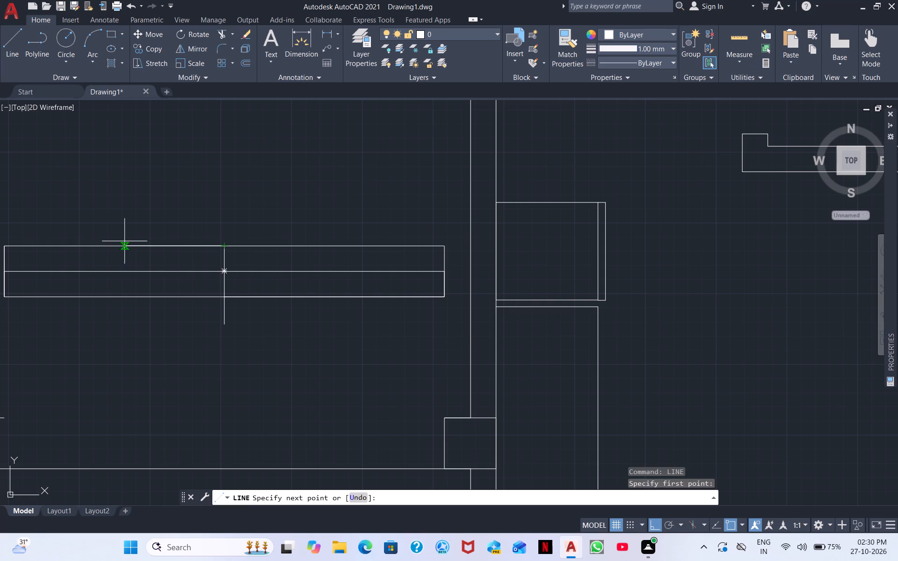
pyautogui.click(3, 246)
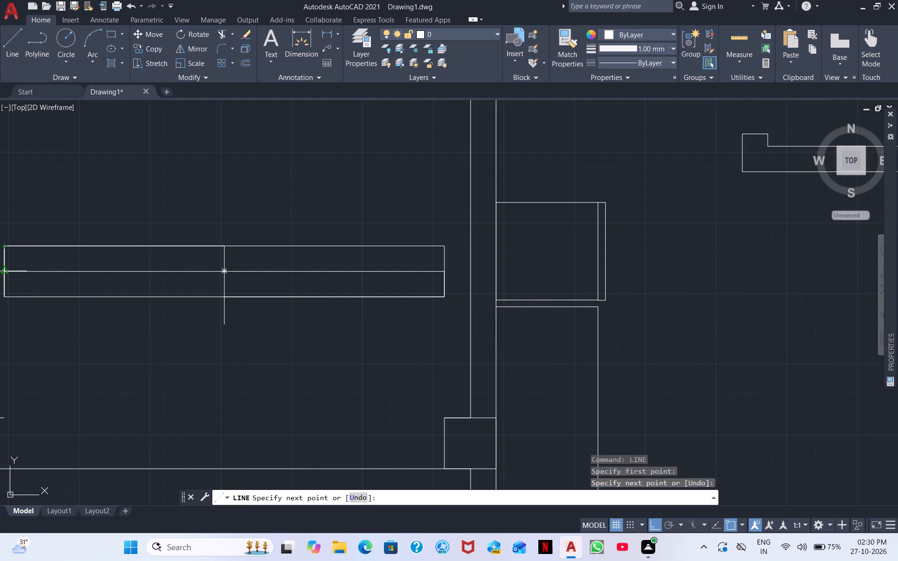
pyautogui.click(6, 273)
pyautogui.press('Escape')
# Erase the original window rectangle, keeping the separately drawn lines of the two offset panels.
pyautogui.scroll(-1, 95, 238)
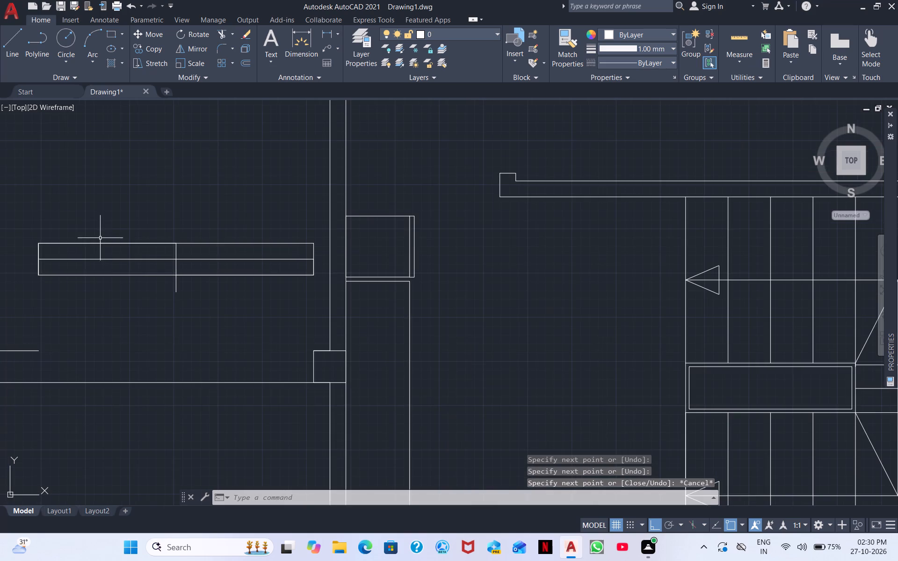
pyautogui.click(119, 275)
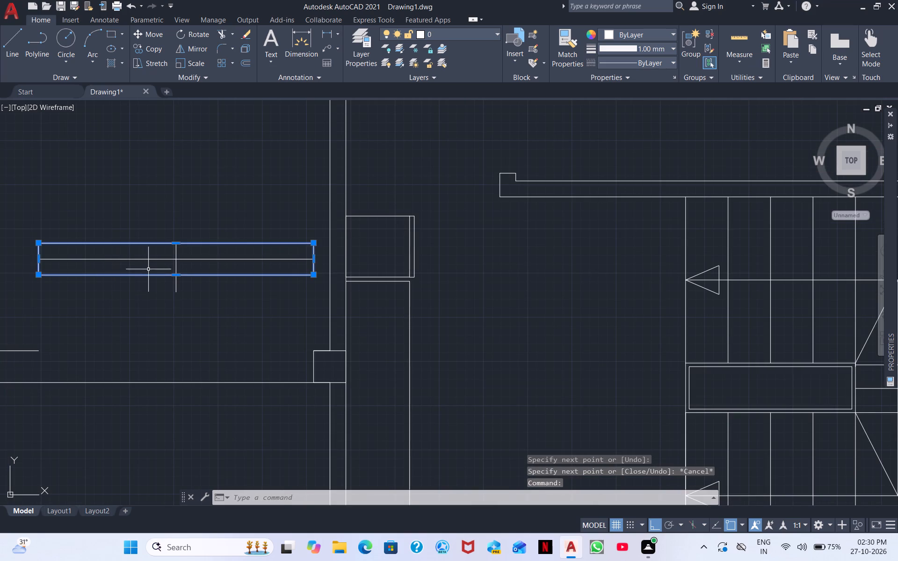
pyautogui.rightClick(152, 265)
pyautogui.click(193, 313)
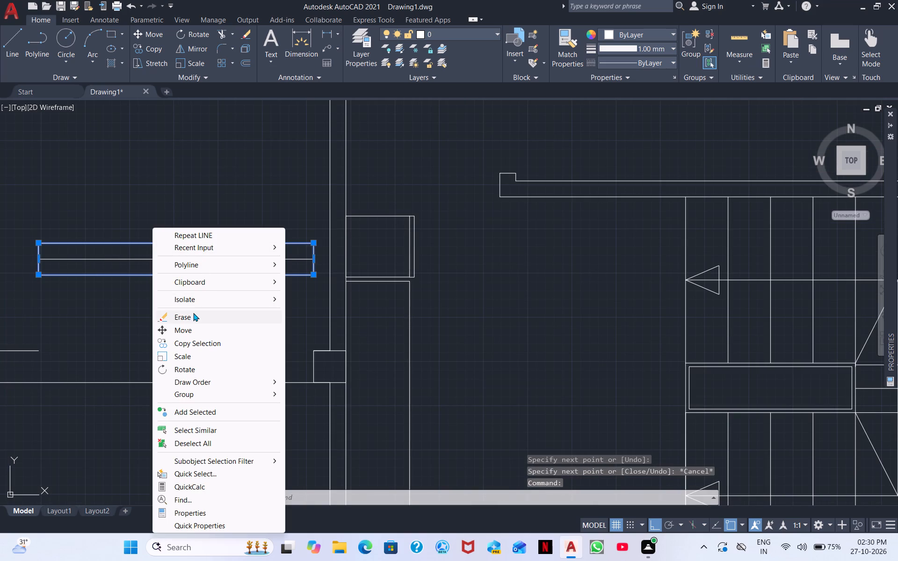
# Trim the vertical line's overhang below the right panel and the leftover left edge line below the left panel.
pyautogui.scroll(-1, 186, 298)
pyautogui.scroll(2, 188, 292)
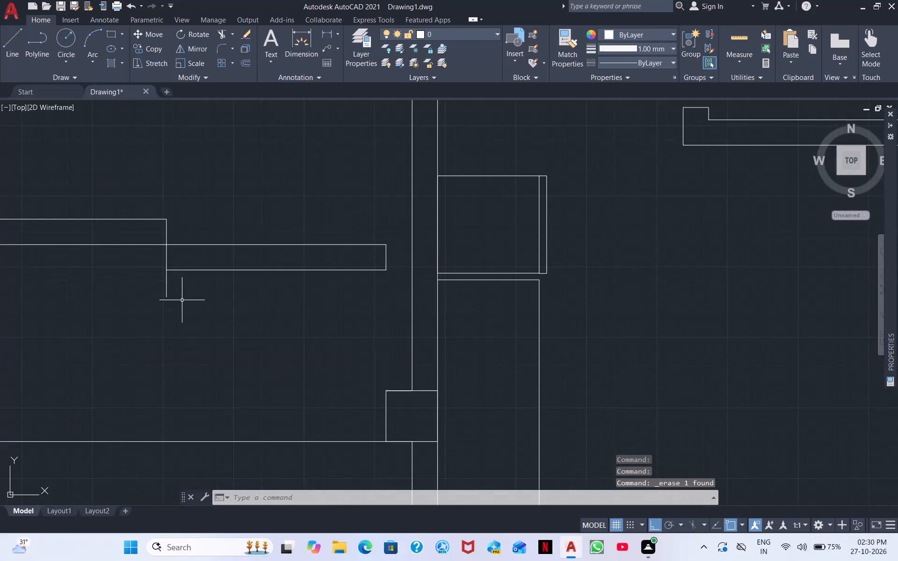
pyautogui.click(228, 34)
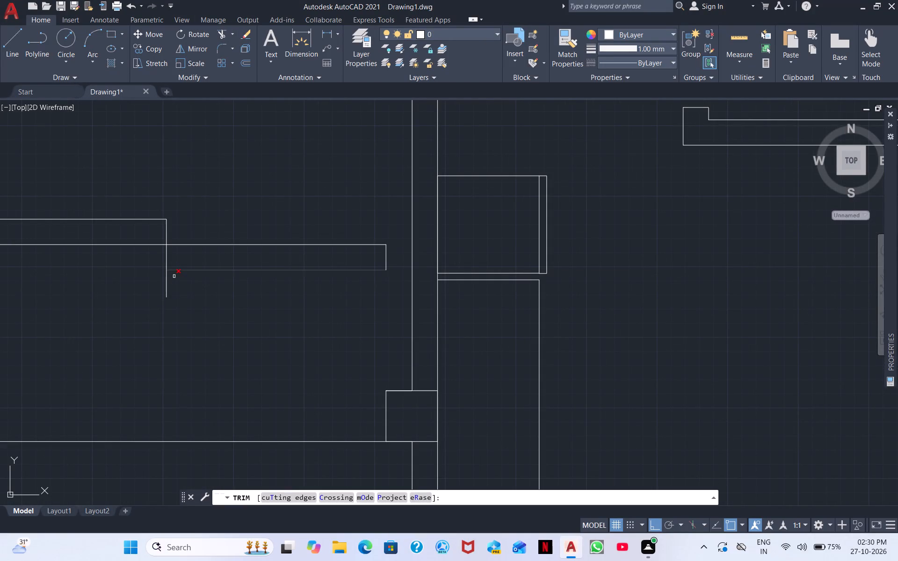
pyautogui.moveTo(171, 281); pyautogui.dragTo(131, 293)
pyautogui.moveTo(118, 295); pyautogui.dragTo(323, 293, button='middle')
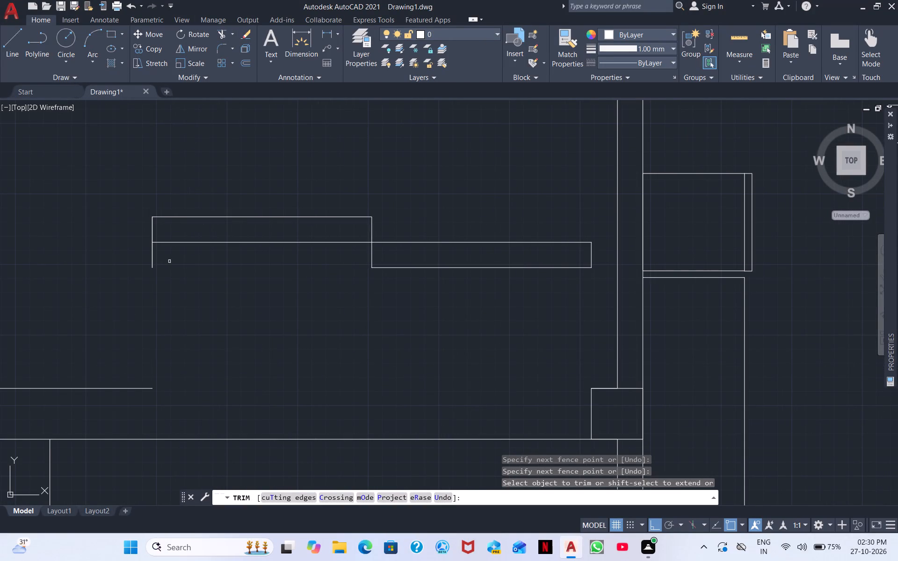
pyautogui.moveTo(153, 264); pyautogui.dragTo(119, 265)
pyautogui.moveTo(143, 260); pyautogui.dragTo(172, 256)
pyautogui.scroll(-1, 185, 270)
pyautogui.rightClick(232, 288)
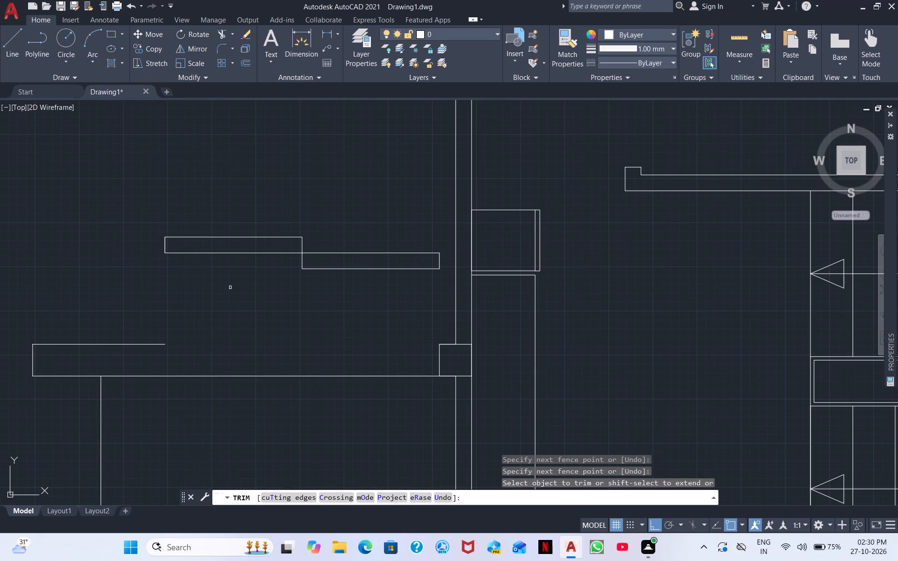
pyautogui.click(270, 304)
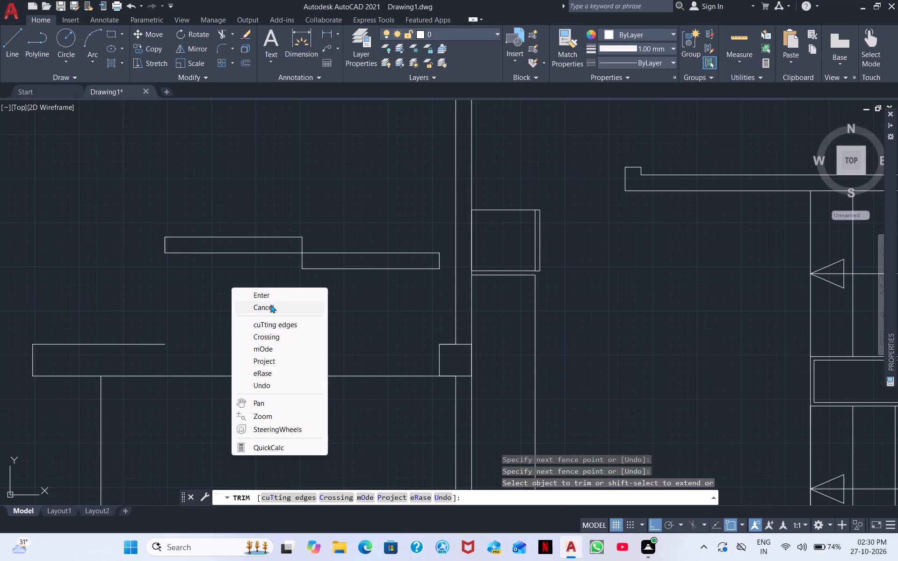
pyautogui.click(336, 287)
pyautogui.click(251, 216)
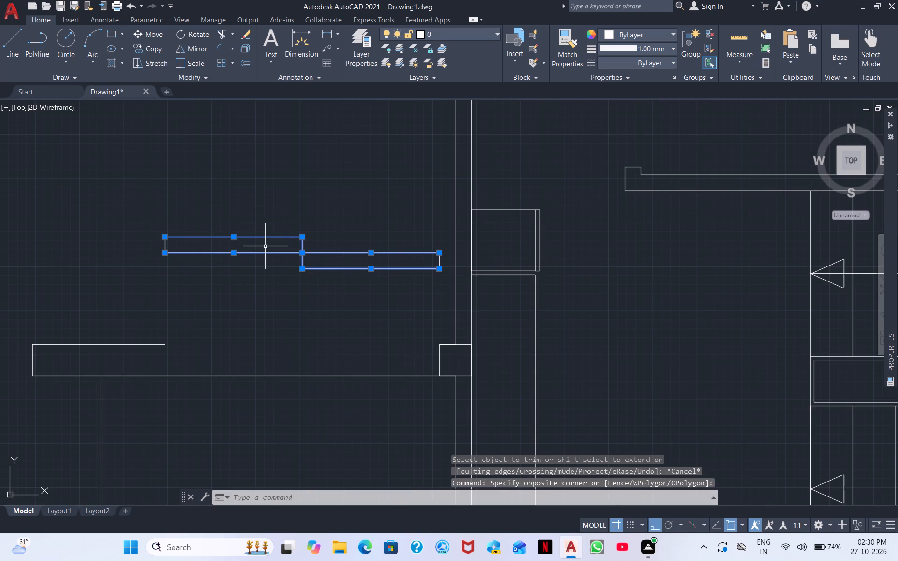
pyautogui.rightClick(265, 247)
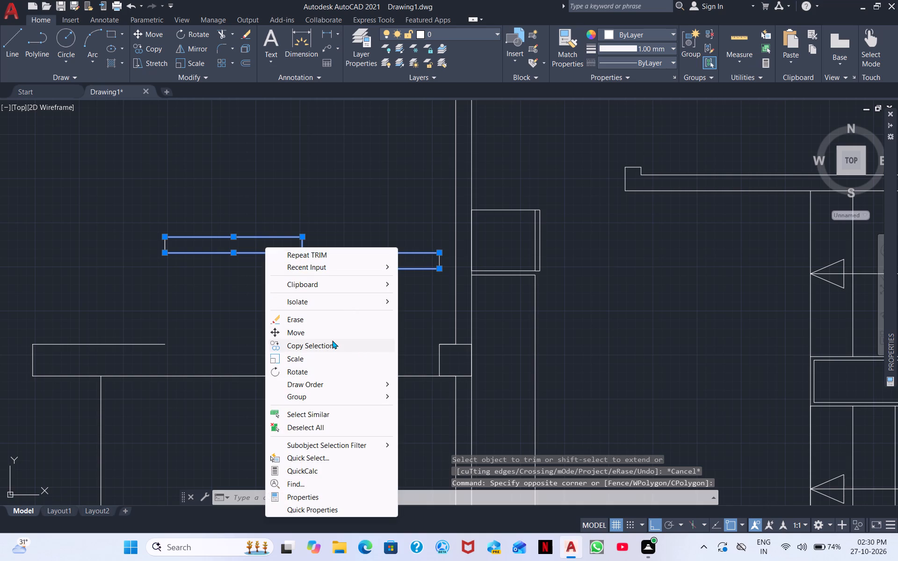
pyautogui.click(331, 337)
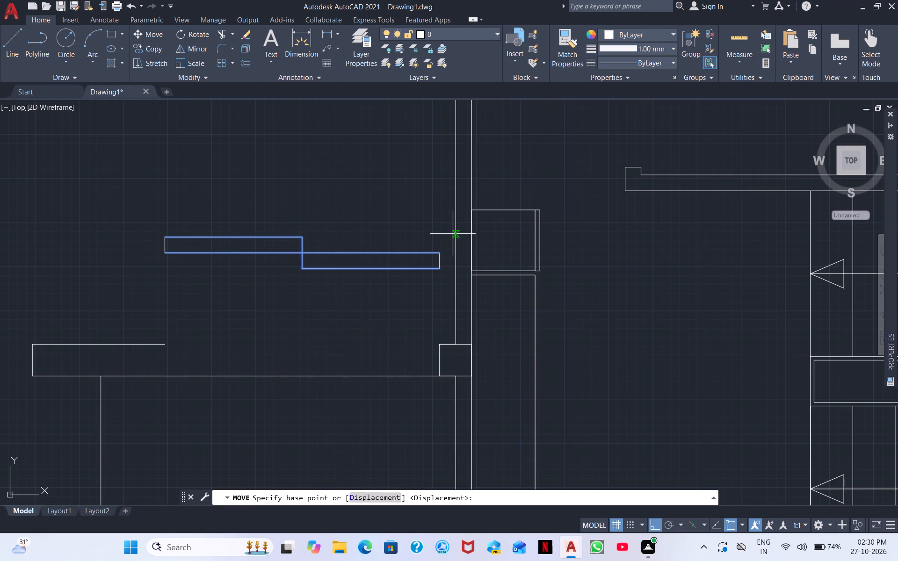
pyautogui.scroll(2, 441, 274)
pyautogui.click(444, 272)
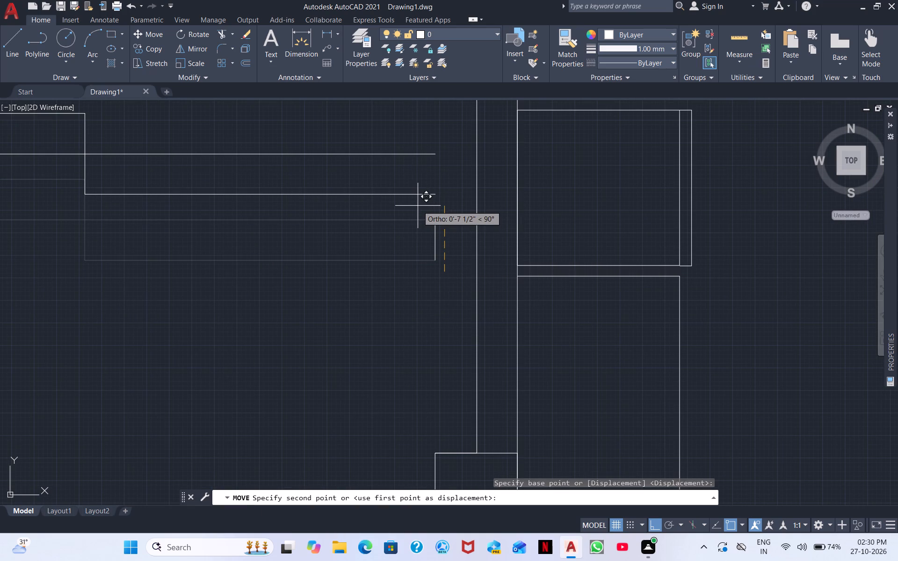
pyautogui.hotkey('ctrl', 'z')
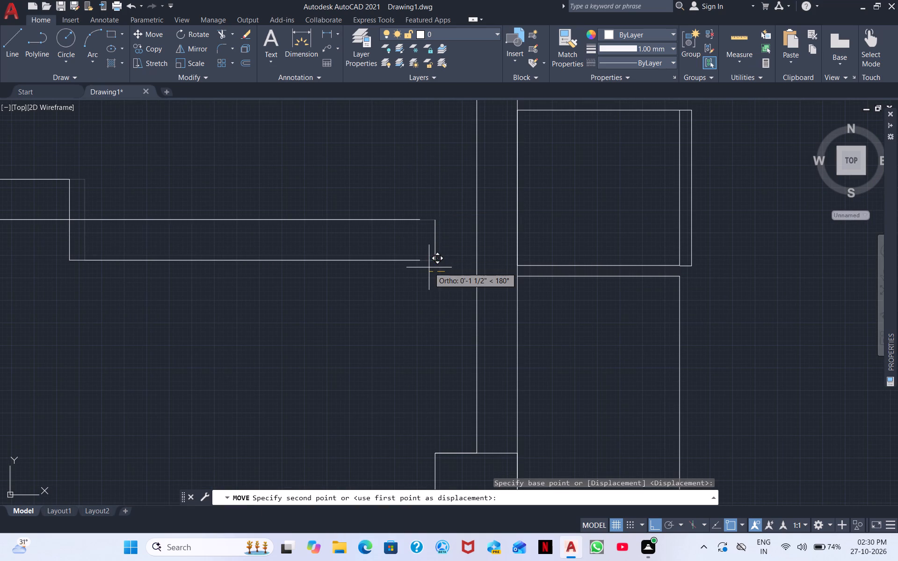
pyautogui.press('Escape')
# Move the two offset window panels straight down into the bottom wall, placing their lower-right corner on the right column's lower-left corner.
pyautogui.scroll(-2, 440, 281)
pyautogui.click(439, 283)
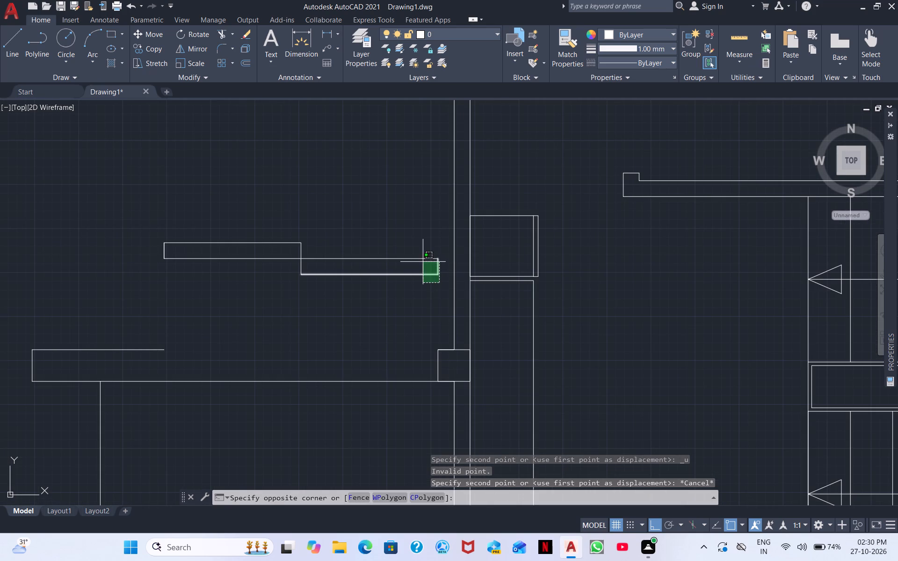
pyautogui.click(155, 238)
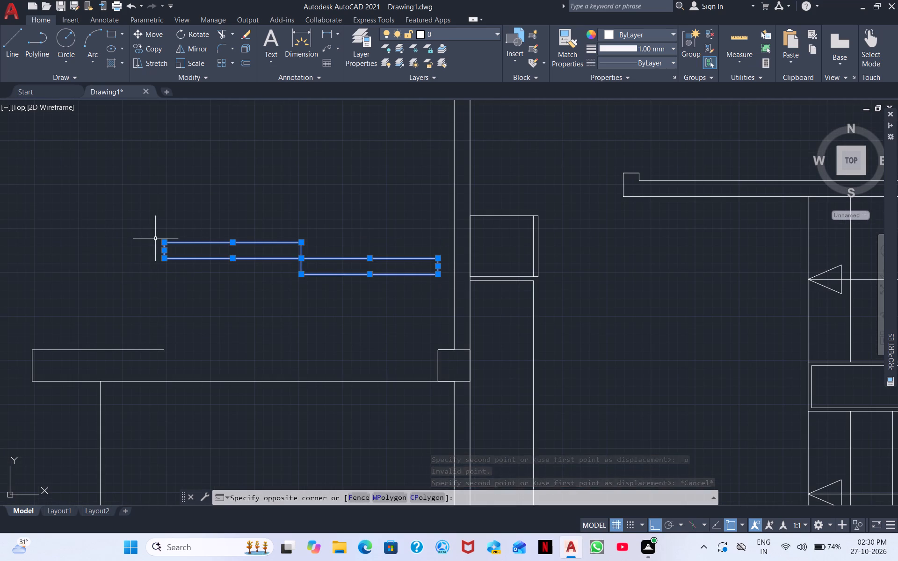
pyautogui.rightClick(213, 283)
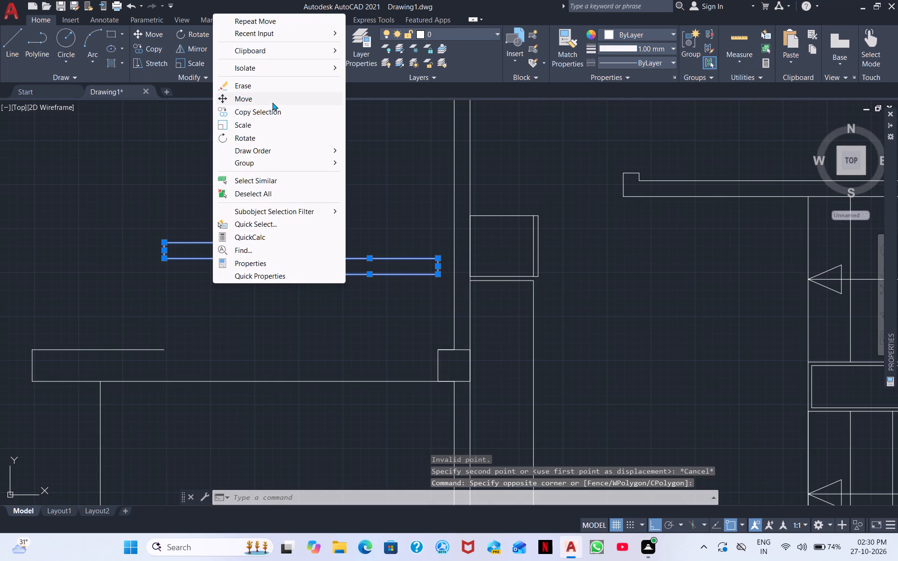
pyautogui.click(272, 102)
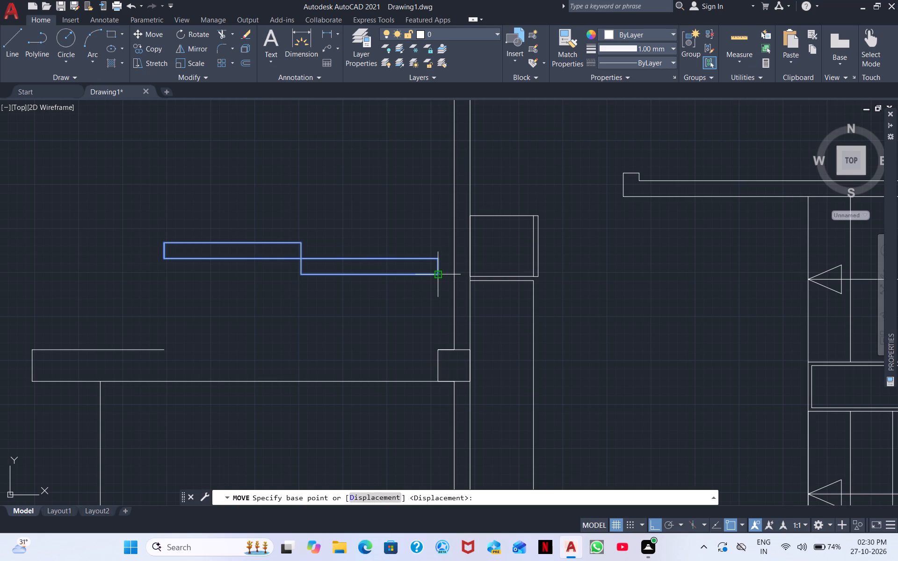
pyautogui.click(438, 273)
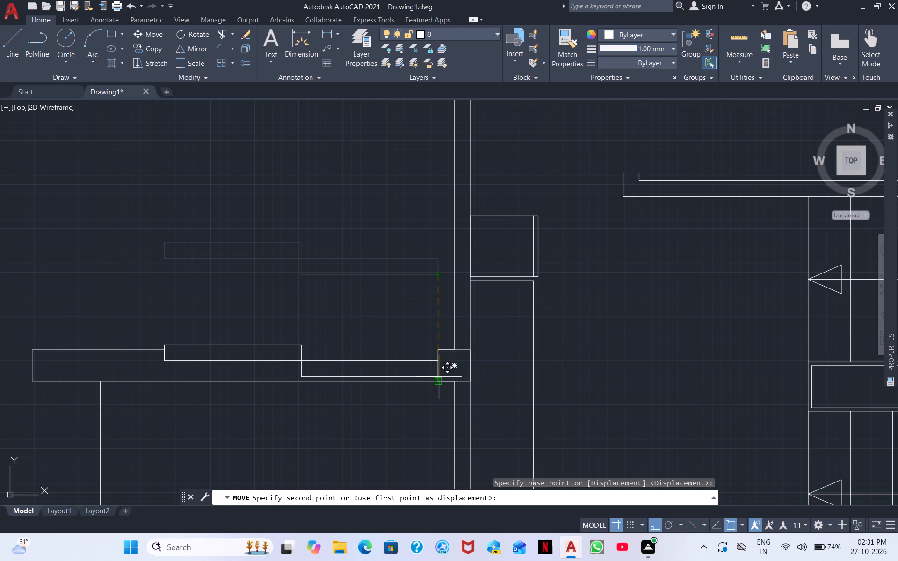
pyautogui.scroll(1, 439, 377)
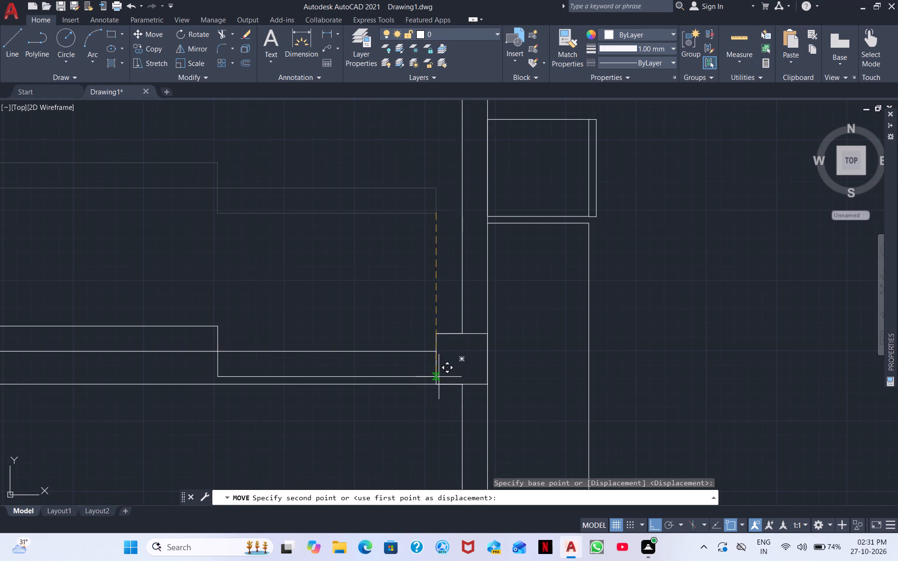
pyautogui.click(439, 386)
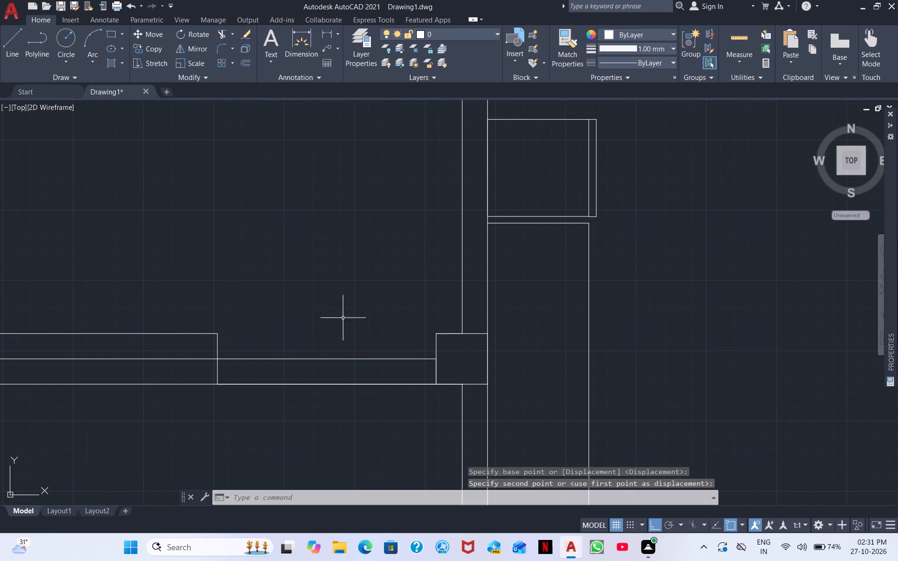
# Draw a vertical line across the bottom wall's thickness at the window's left end, from the panel's upper-left corner to the wall's lower line.
pyautogui.scroll(-2, 350, 297)
pyautogui.moveTo(350, 297); pyautogui.dragTo(426, 240, button='middle')
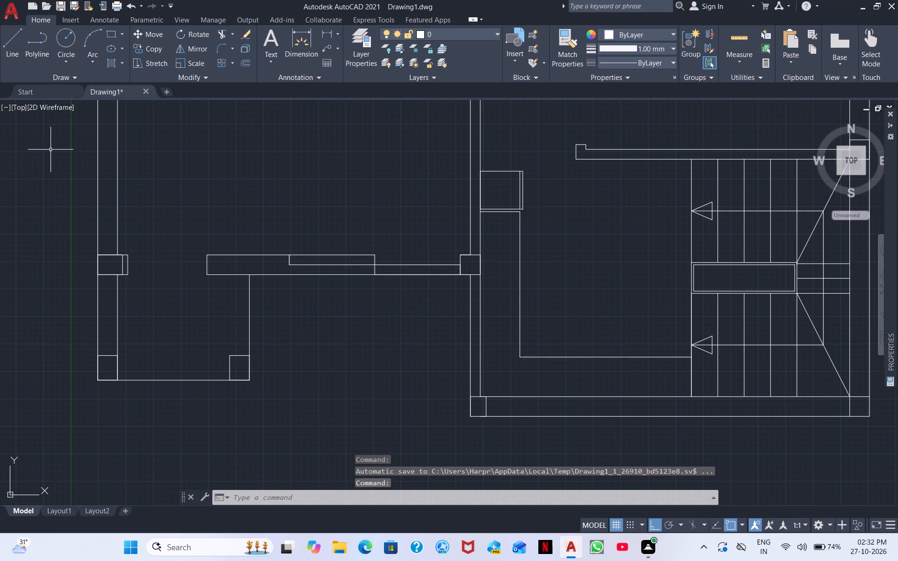
pyautogui.click(14, 43)
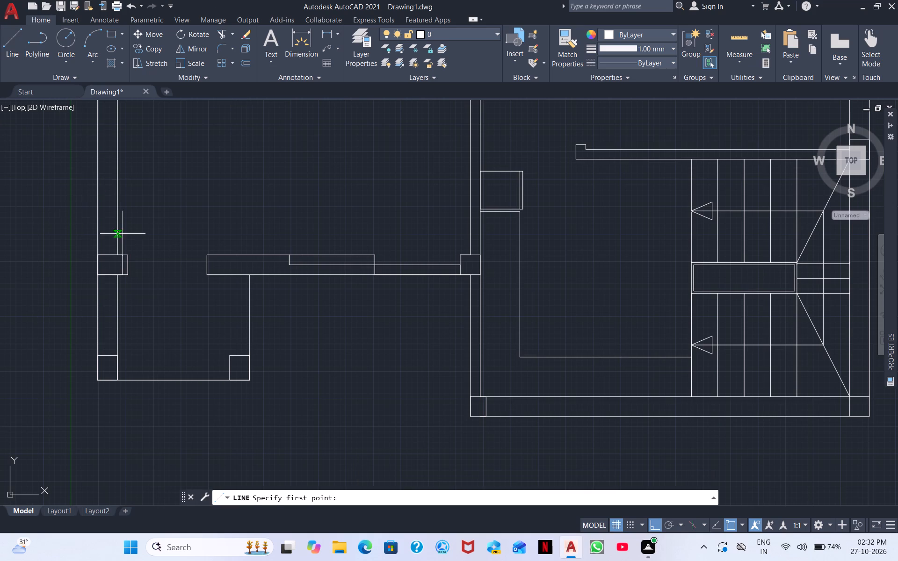
pyautogui.scroll(2, 219, 238)
pyautogui.scroll(2, 352, 277)
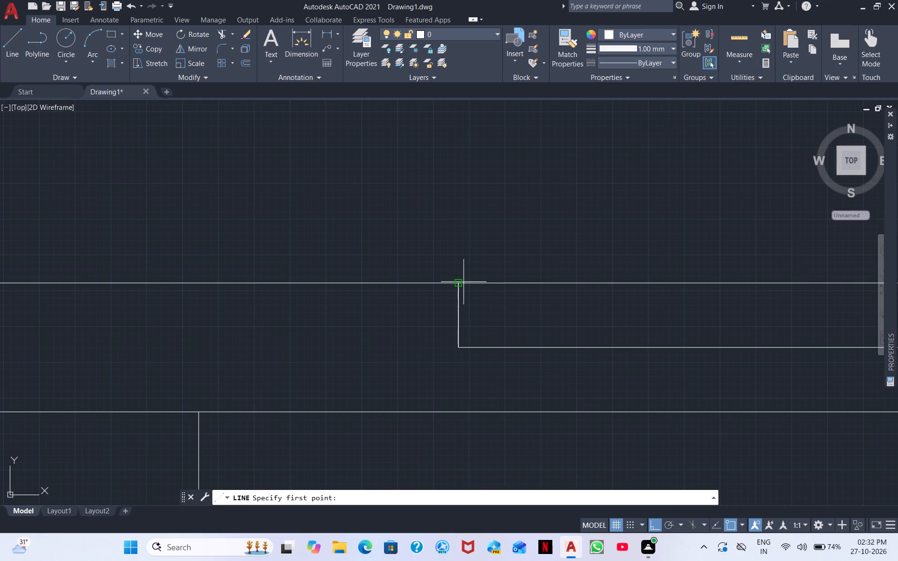
pyautogui.click(463, 282)
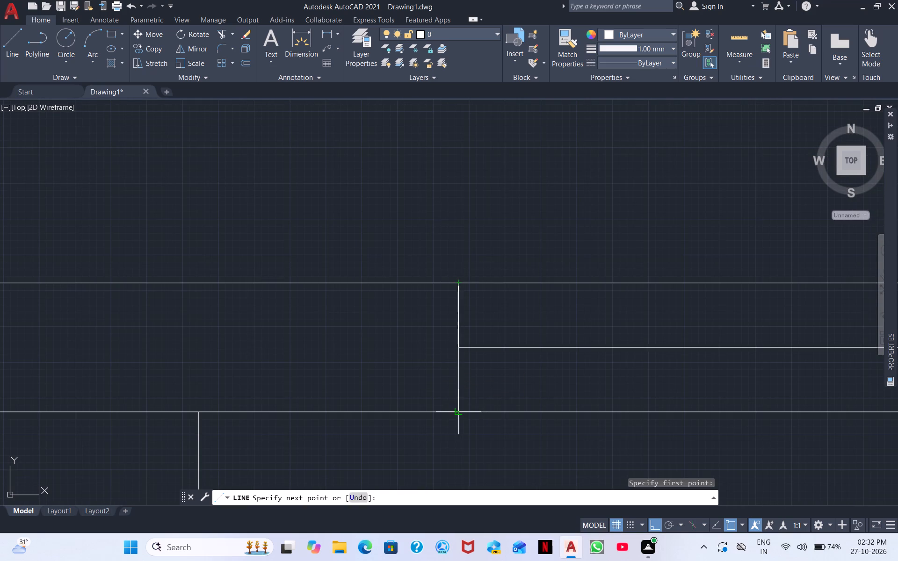
pyautogui.click(459, 413)
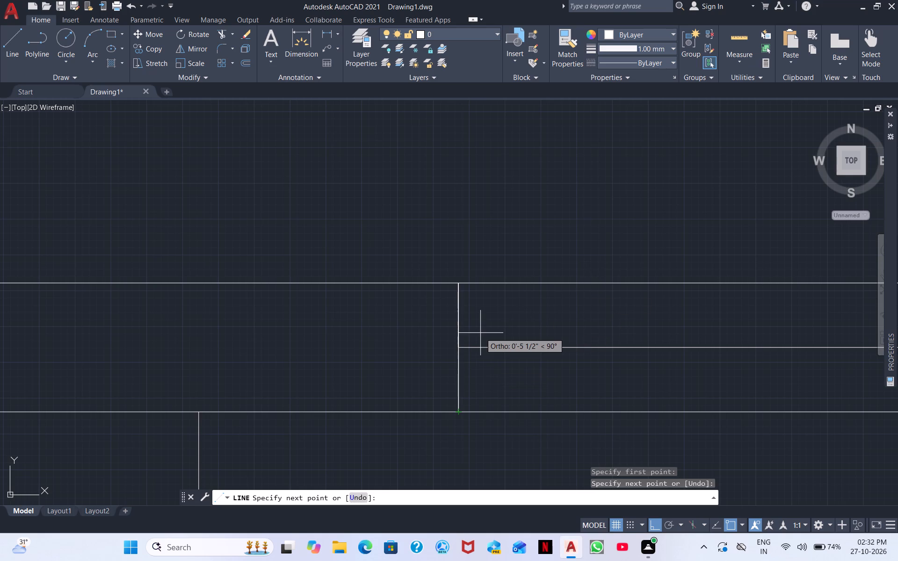
pyautogui.press('Escape')
pyautogui.scroll(-2, 538, 420)
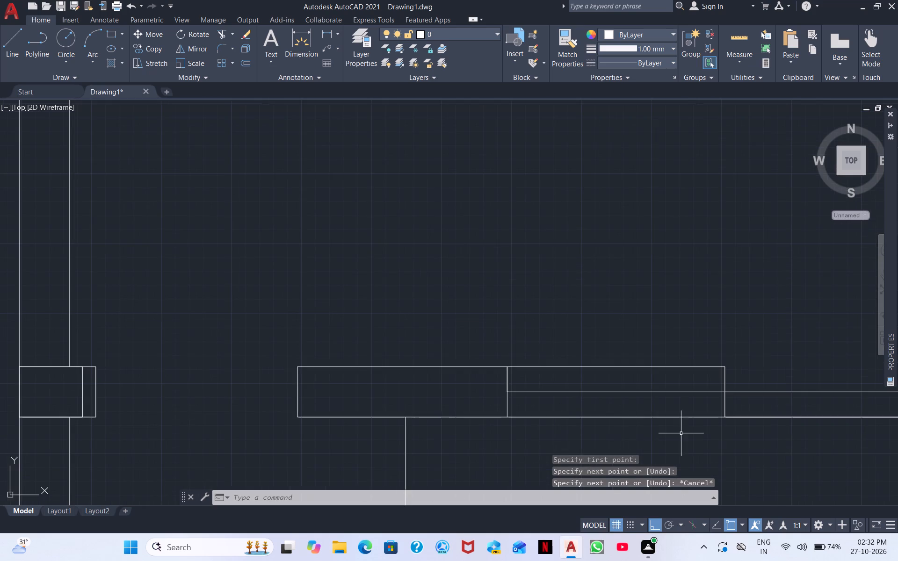
# Move all the lines of the two offset window panels straight up about 1'-0", clear of the bottom wall.
pyautogui.moveTo(682, 433); pyautogui.dragTo(452, 387, button='middle')
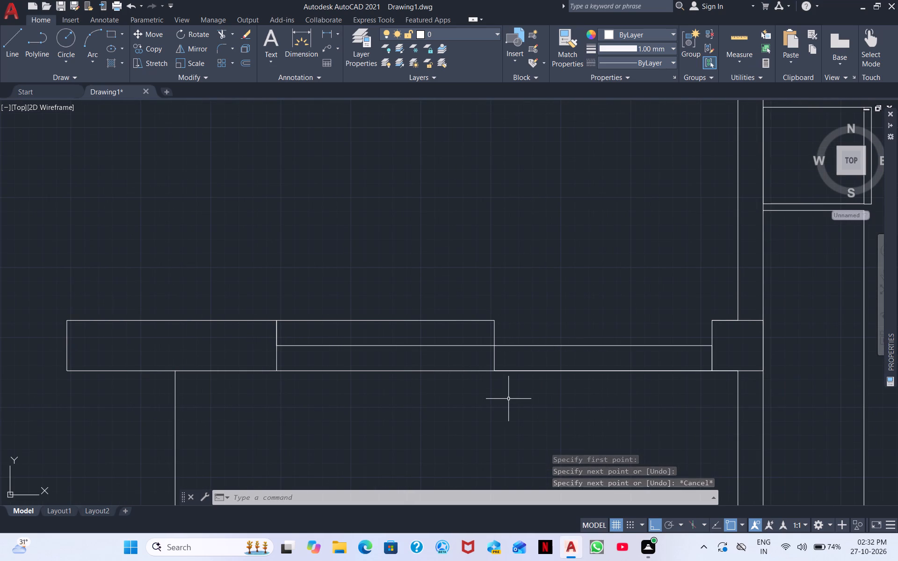
pyautogui.scroll(2, 508, 399)
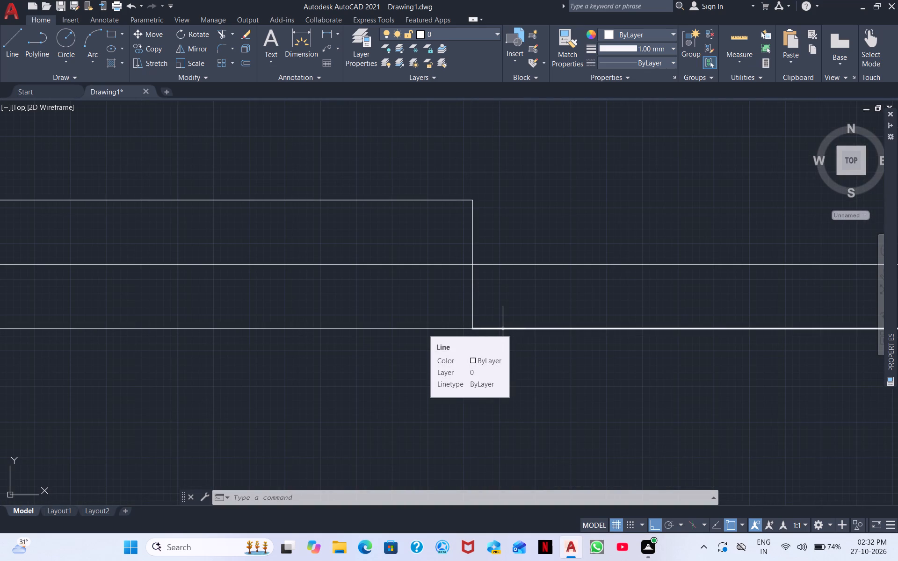
pyautogui.scroll(-1, 474, 289)
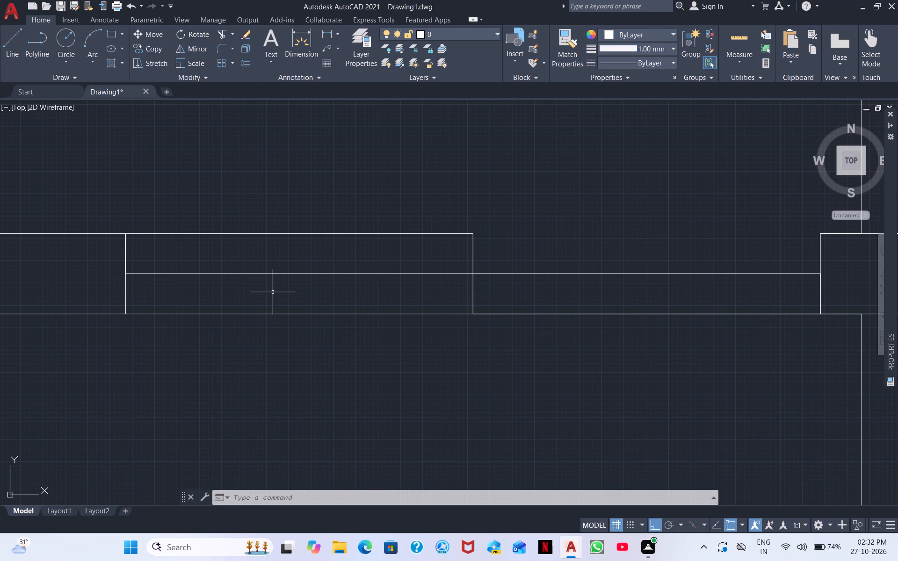
pyautogui.scroll(-2, 427, 331)
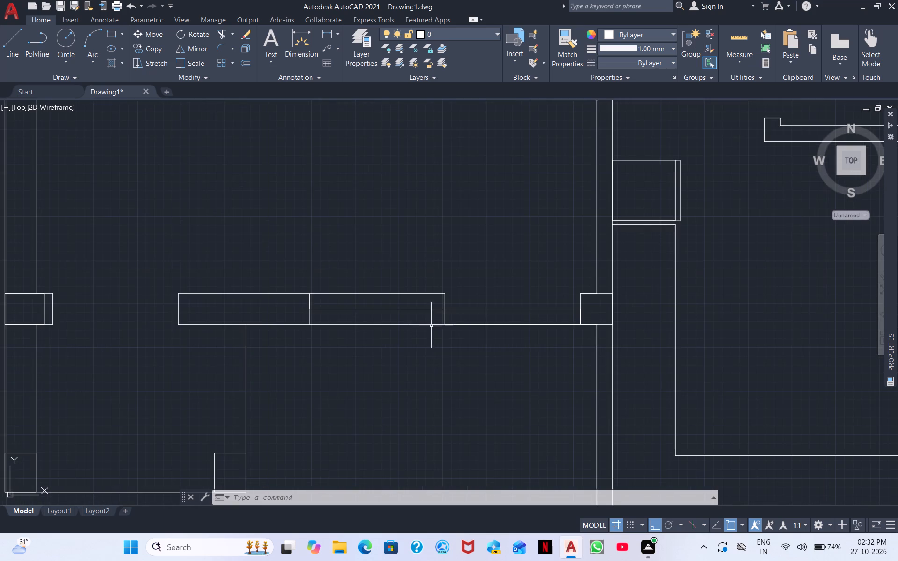
pyautogui.scroll(-2, 455, 301)
pyautogui.moveTo(448, 315); pyautogui.dragTo(448, 335, button='middle')
pyautogui.scroll(3, 443, 331)
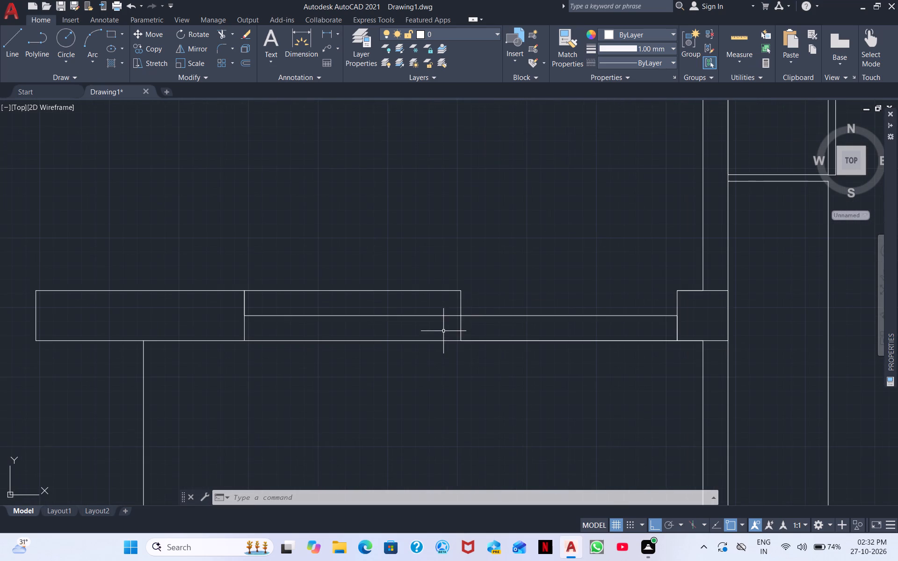
pyautogui.click(476, 329)
pyautogui.click(431, 287)
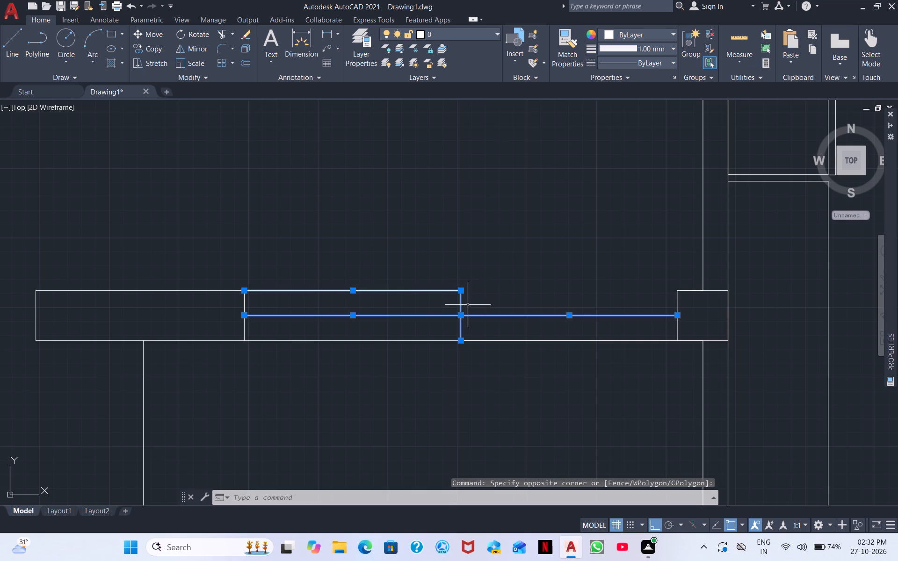
pyautogui.moveTo(500, 255); pyautogui.dragTo(513, 210, button='middle')
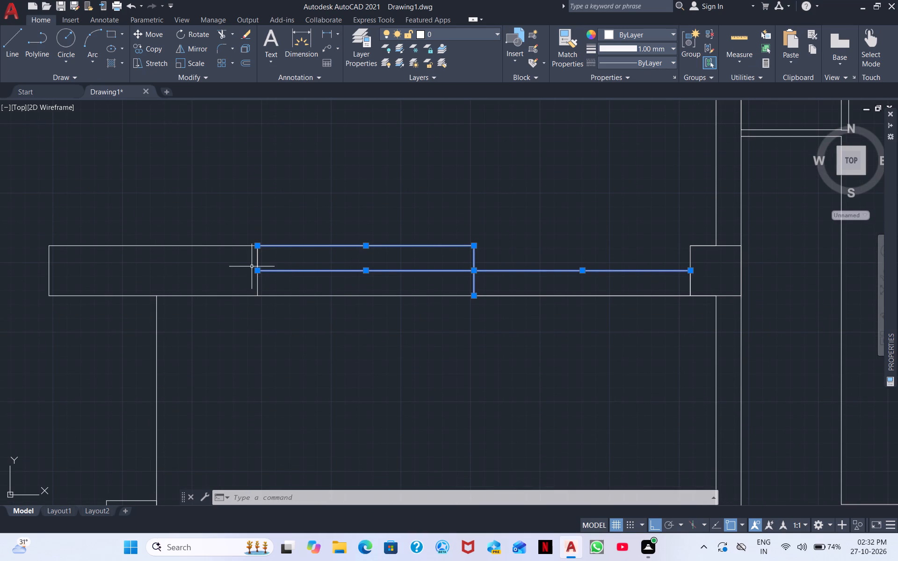
pyautogui.click(268, 256)
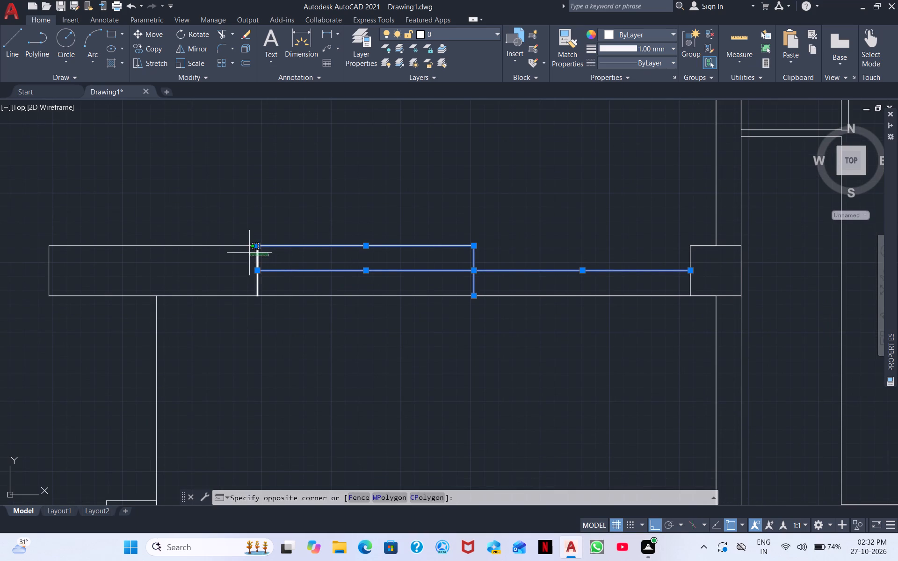
pyautogui.press('Escape')
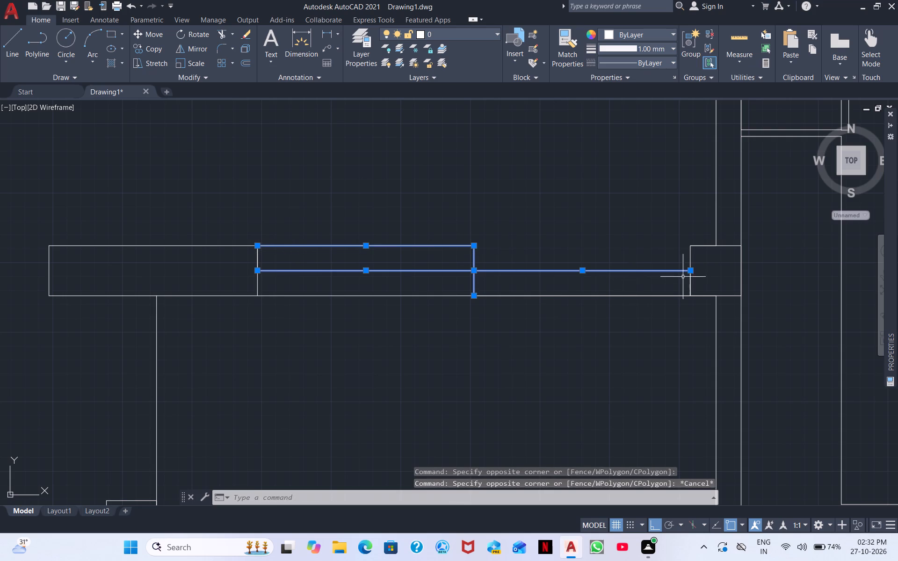
pyautogui.click(690, 279)
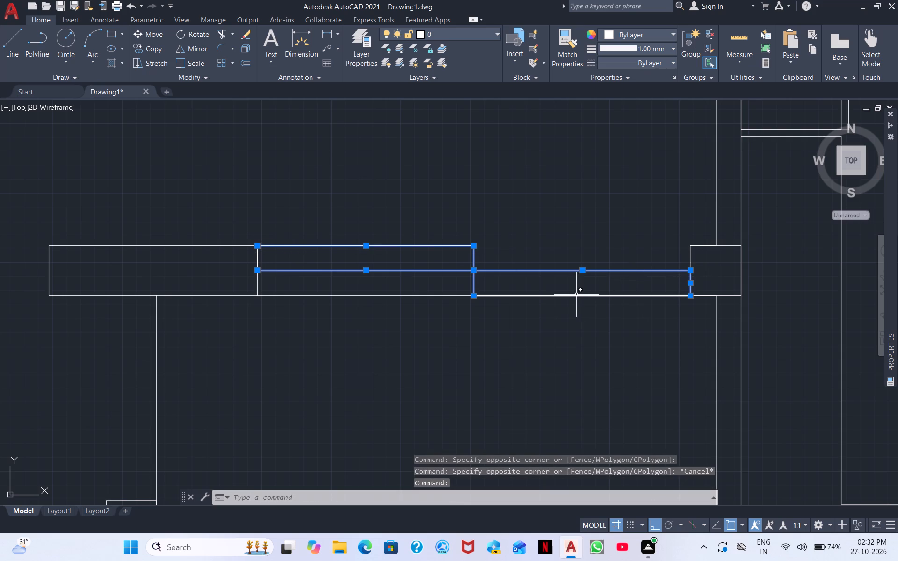
pyautogui.click(576, 295)
pyautogui.rightClick(528, 337)
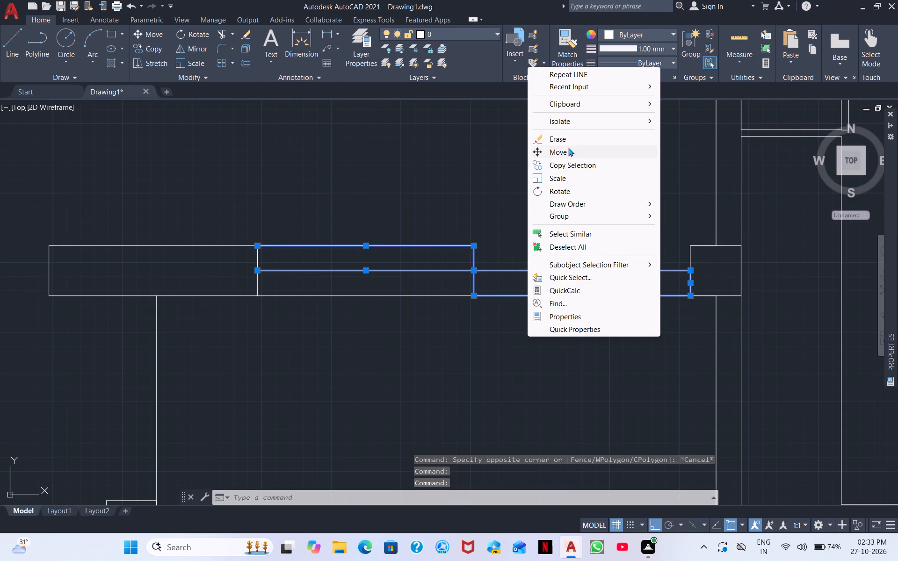
pyautogui.click(566, 154)
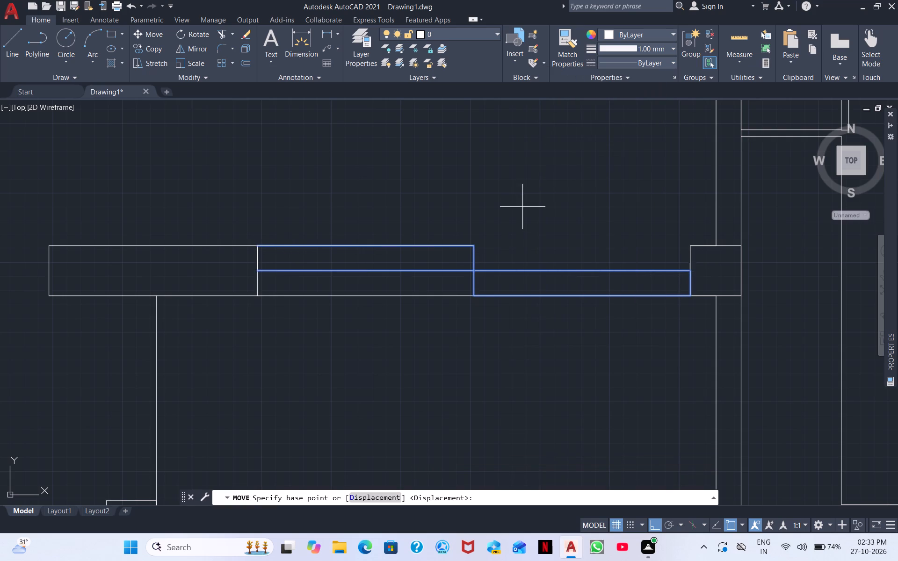
pyautogui.click(473, 270)
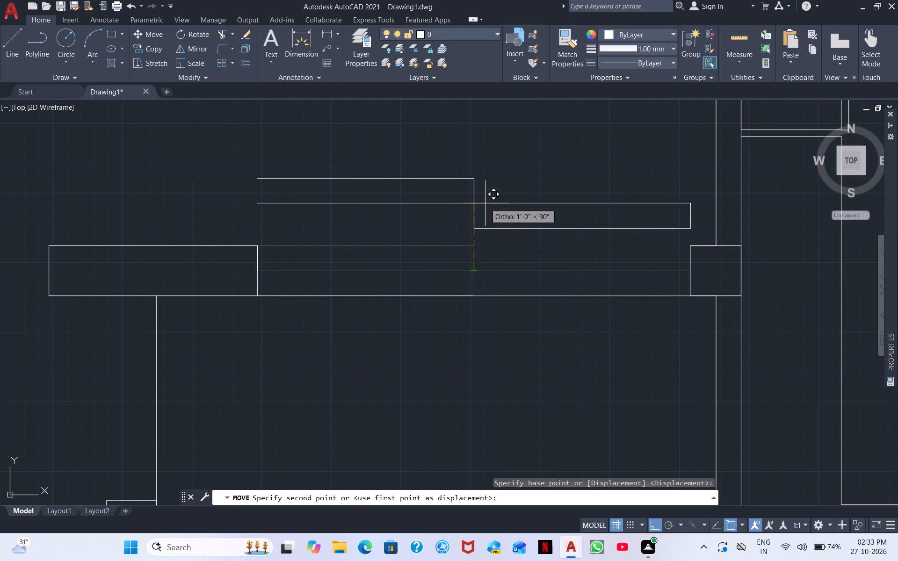
pyautogui.click(485, 203)
# Move the two collinear middle lines of the window panels up to the midpoint of the left panel's right edge.
pyautogui.moveTo(428, 242); pyautogui.dragTo(451, 347, button='middle')
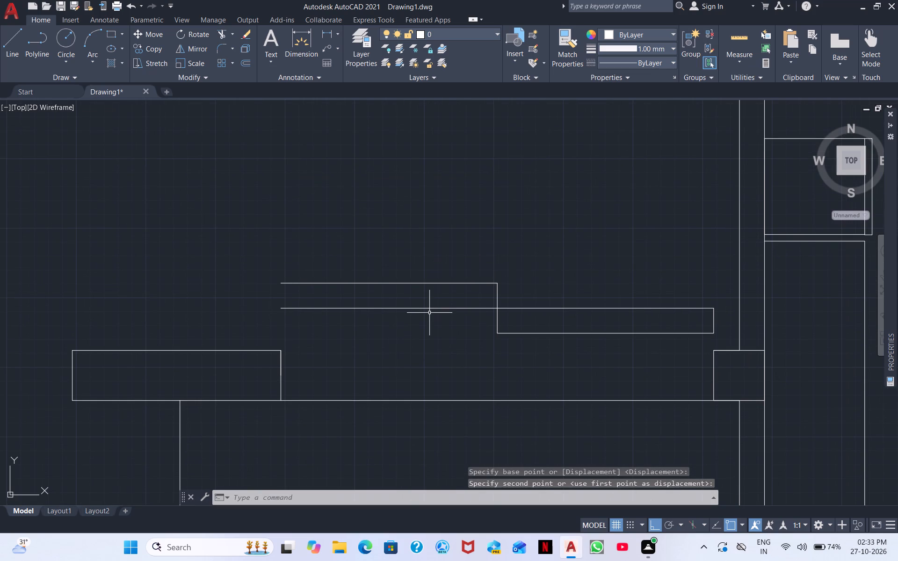
pyautogui.click(433, 308)
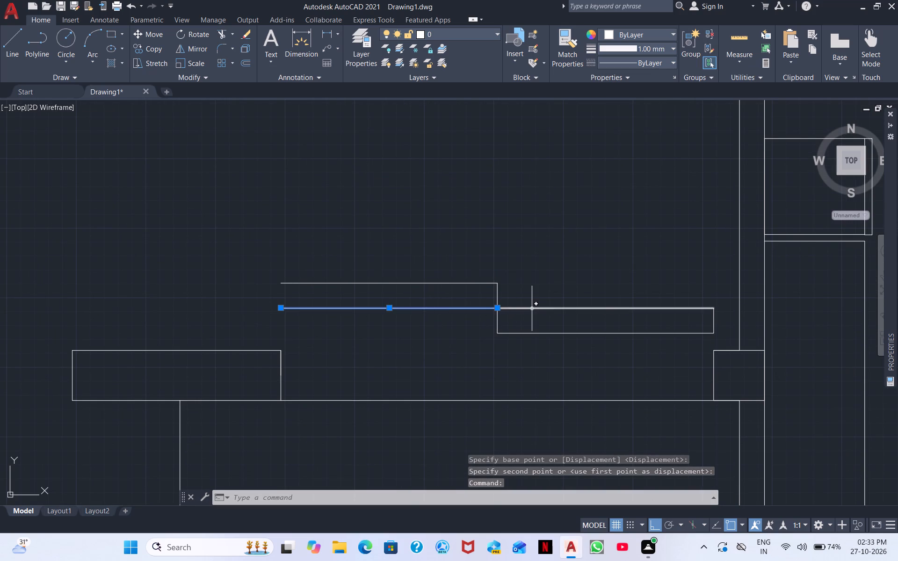
pyautogui.click(532, 309)
pyautogui.scroll(2, 504, 299)
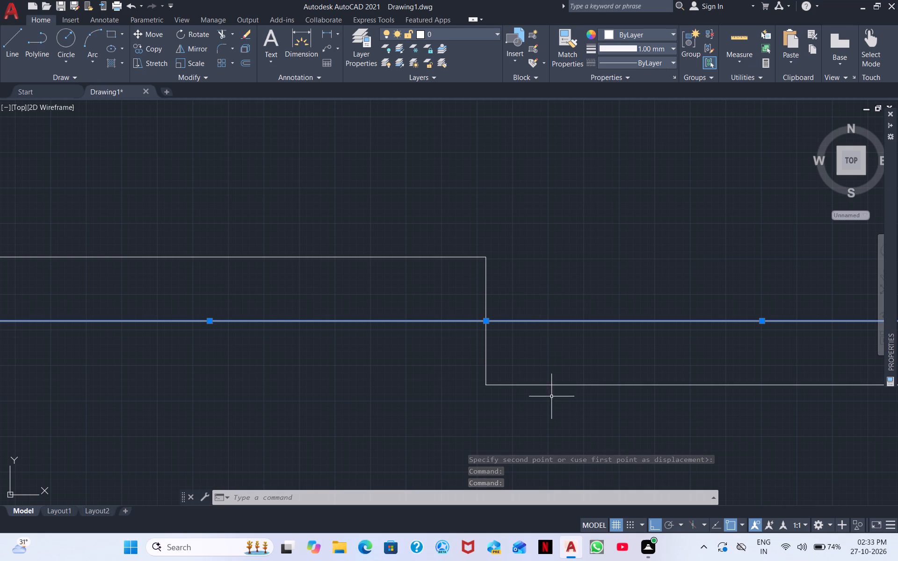
pyautogui.rightClick(542, 252)
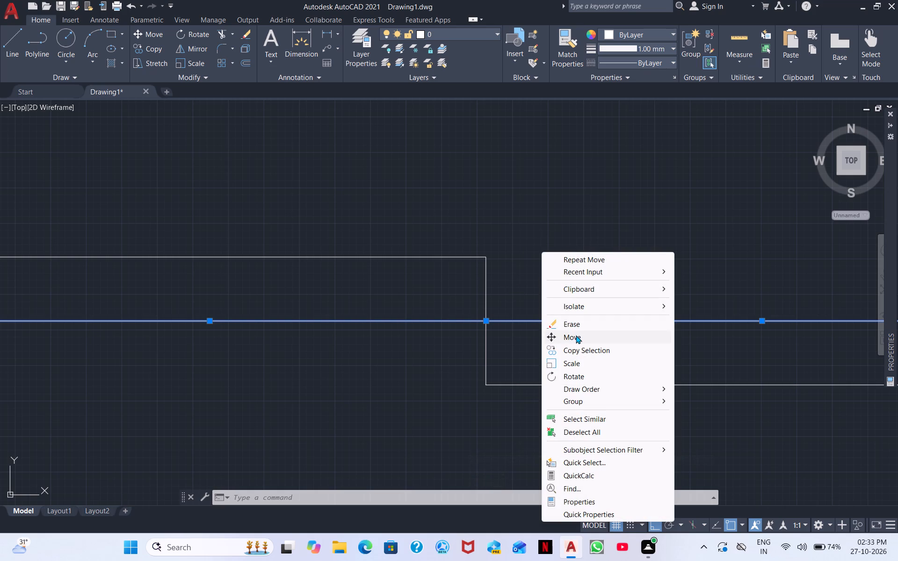
pyautogui.click(576, 335)
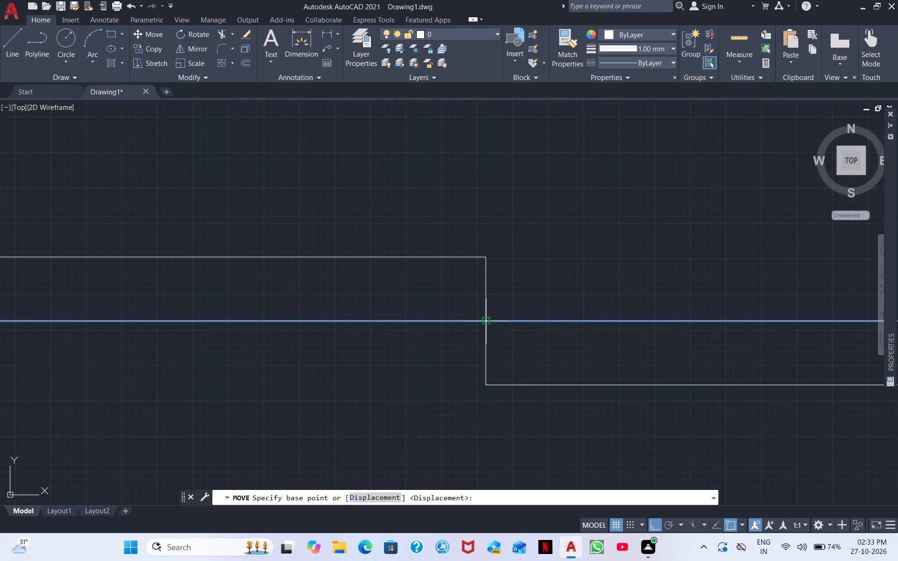
pyautogui.click(485, 319)
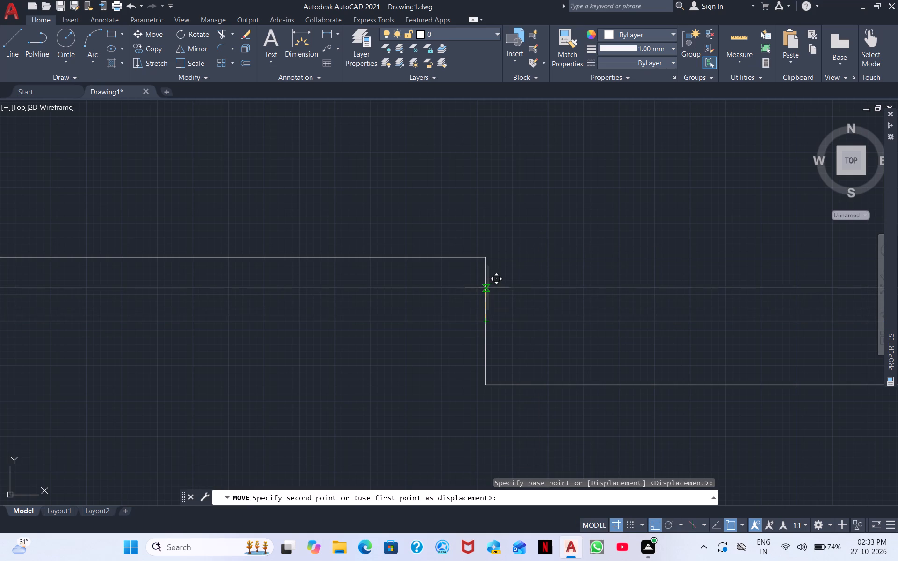
pyautogui.click(488, 288)
# Move the right panel's lower line up to the midpoint of the full vertical line between the two panels.
pyautogui.scroll(-2, 492, 328)
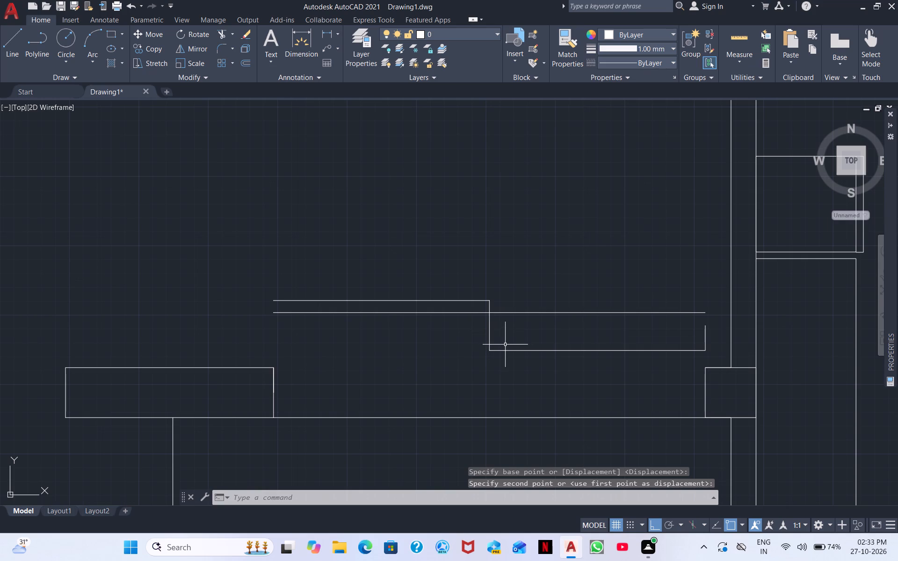
pyautogui.click(554, 365)
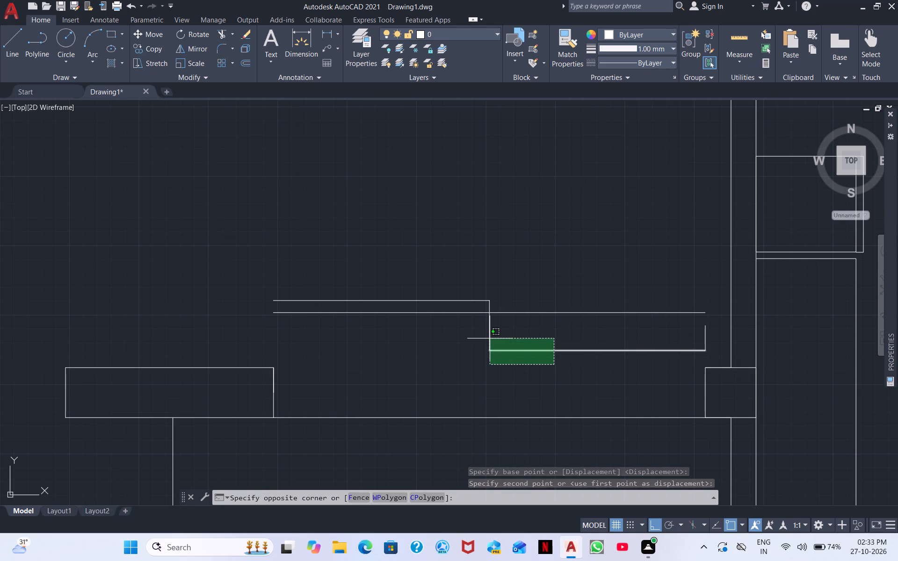
pyautogui.click(490, 338)
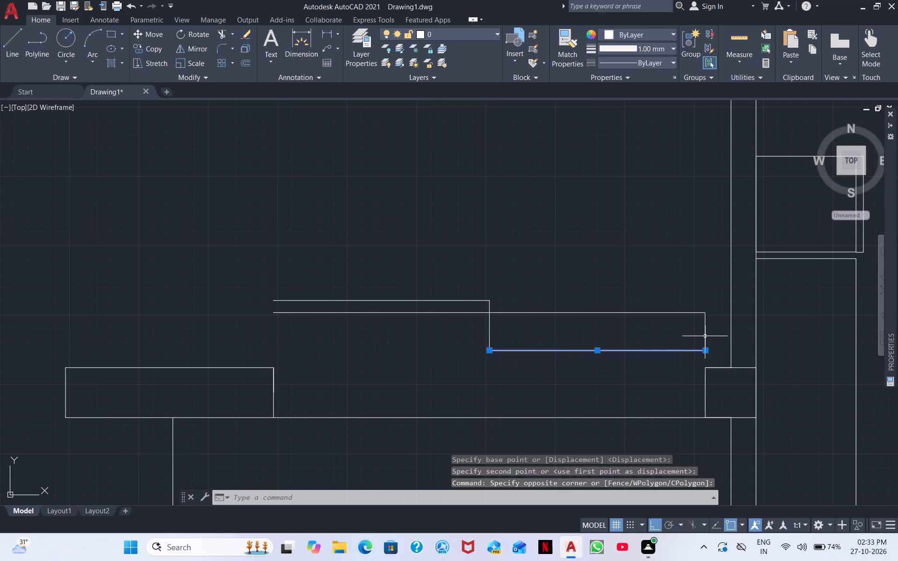
pyautogui.scroll(1, 519, 351)
pyautogui.rightClick(529, 334)
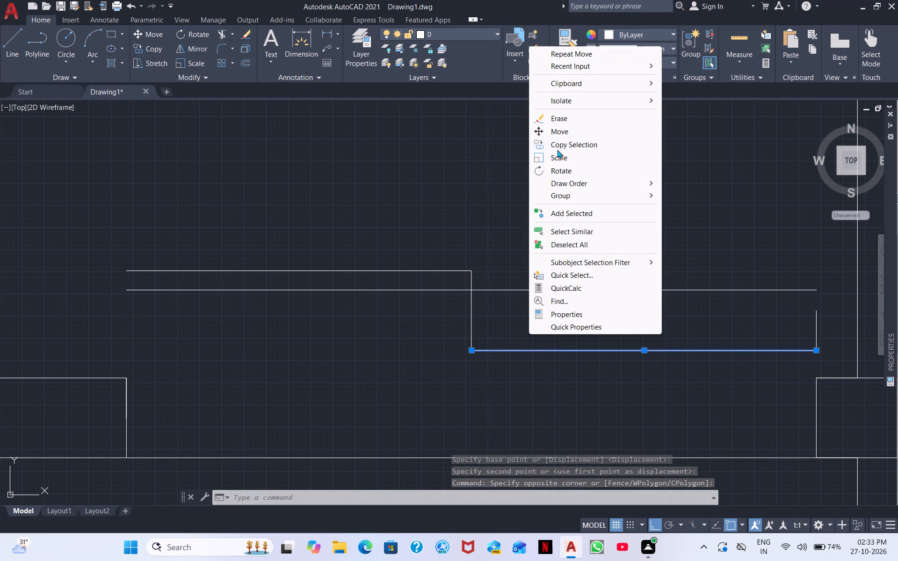
pyautogui.click(556, 135)
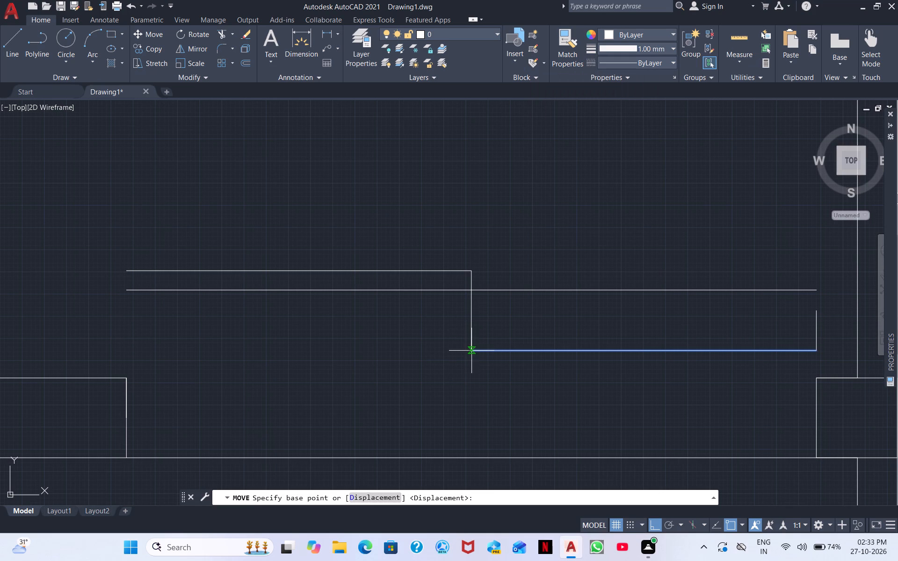
pyautogui.click(469, 352)
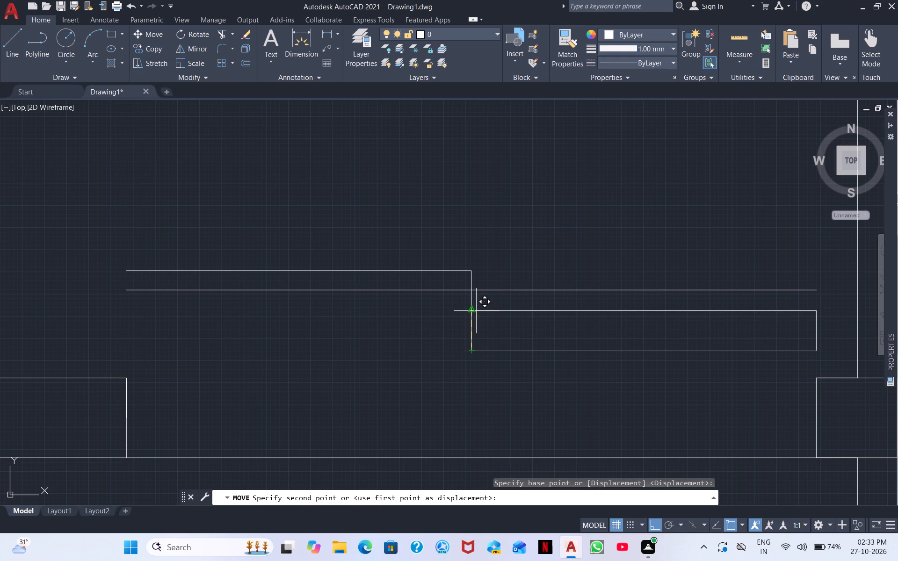
pyautogui.click(476, 311)
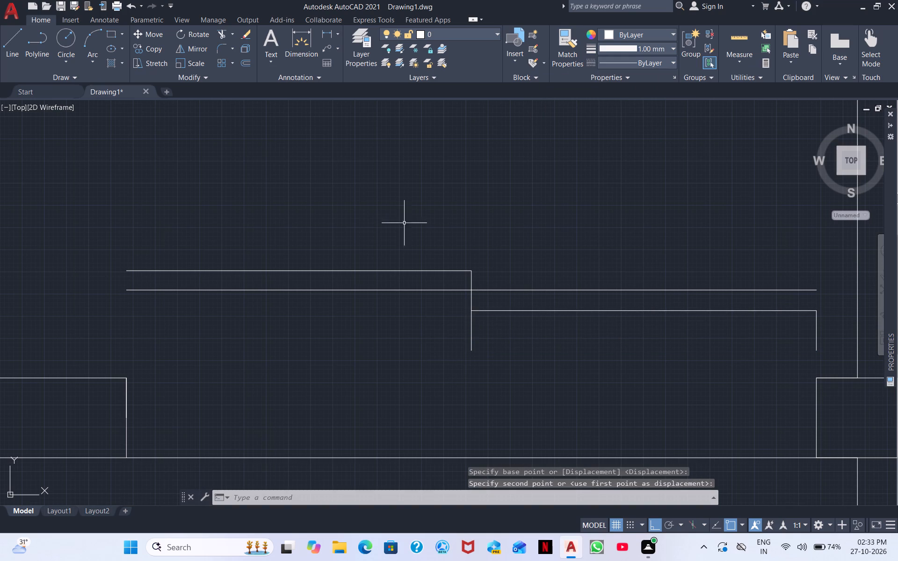
# Trim the central vertical line's overhang below the right panel and remove the leftover vertical line at the right panel's far end.
pyautogui.click(222, 38)
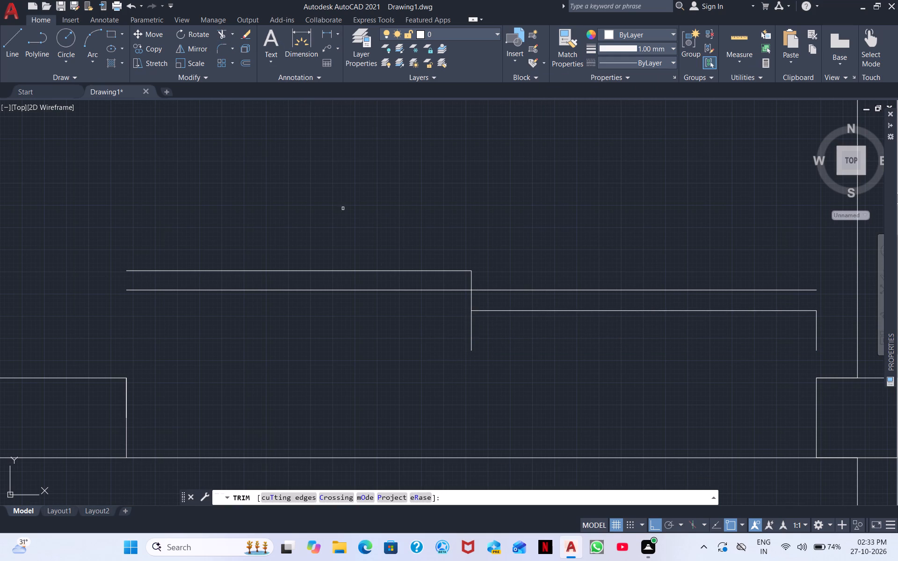
pyautogui.click(472, 315)
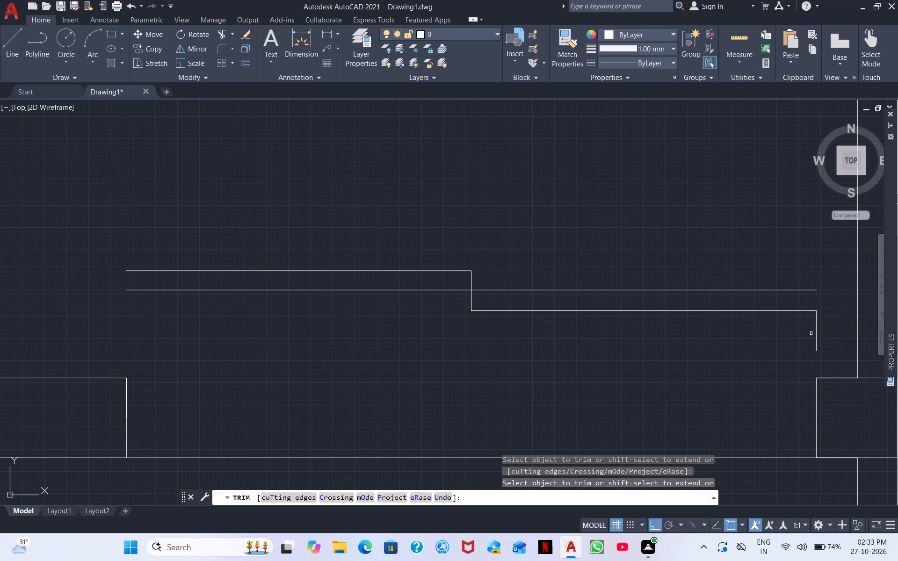
pyautogui.click(817, 330)
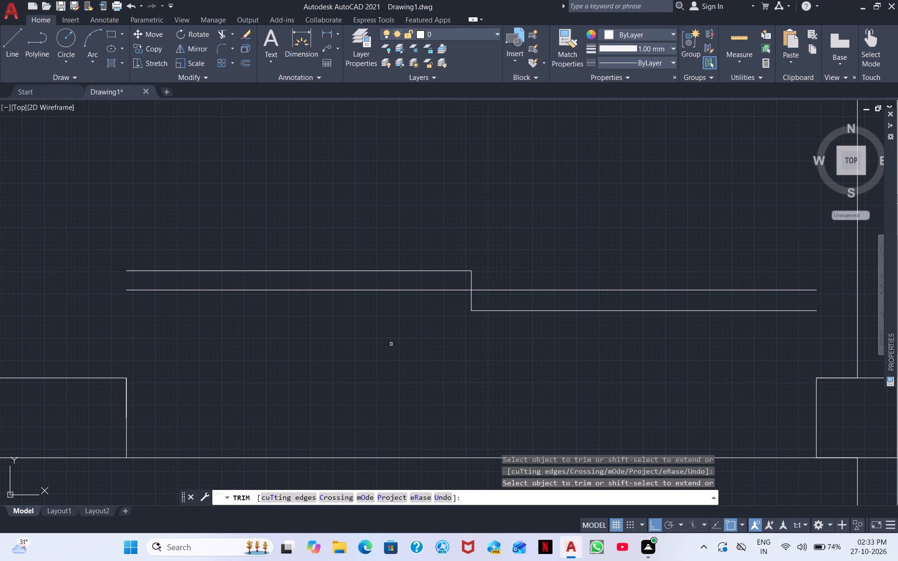
pyautogui.press('Escape')
# Move the narrowed window panels straight down into the bottom wall, placing their upper-left corner on the left wall segment's upper-right corner.
pyautogui.click(503, 345)
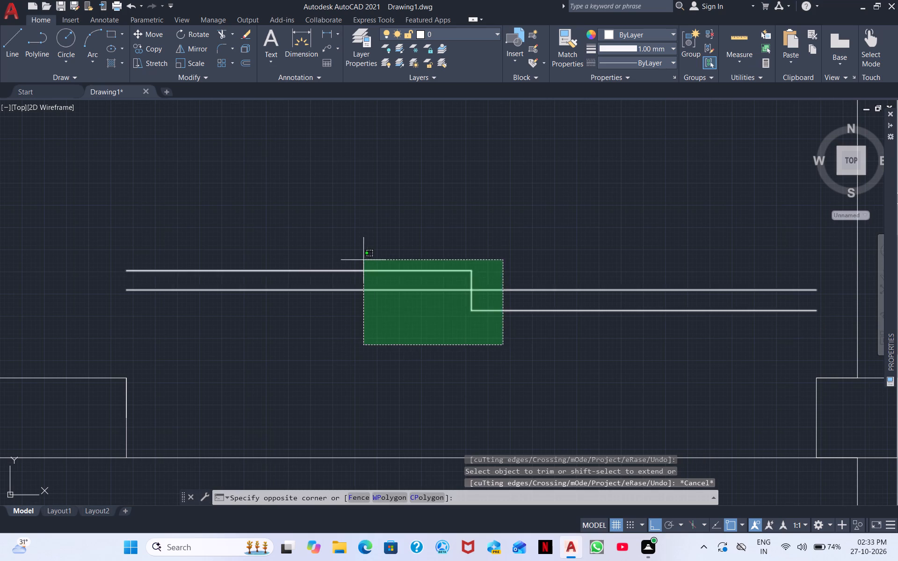
pyautogui.click(359, 258)
pyautogui.moveTo(346, 320); pyautogui.dragTo(339, 334, button='right')
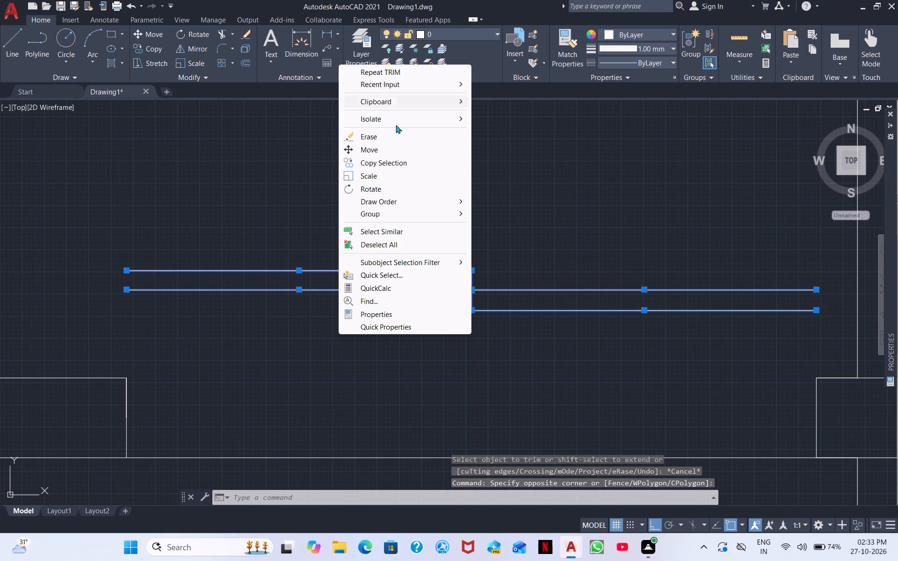
pyautogui.click(389, 150)
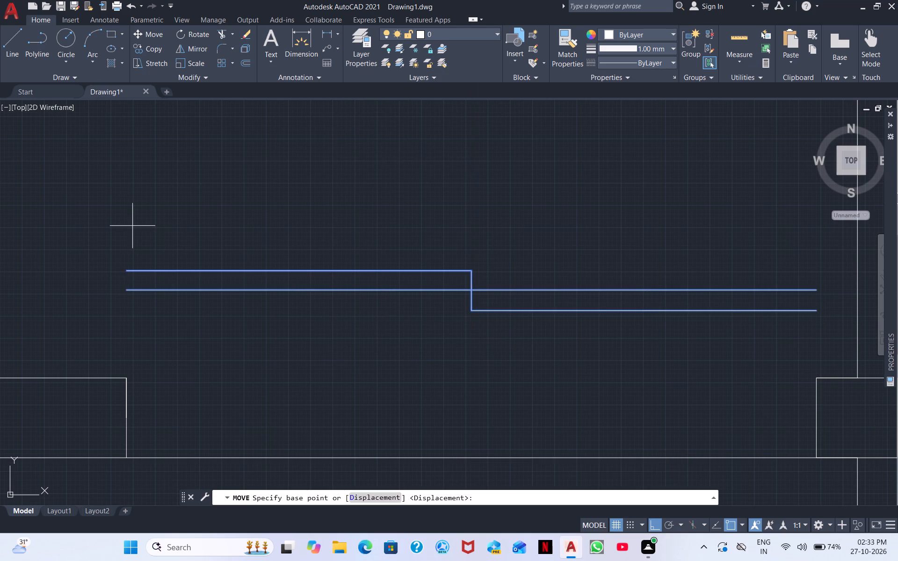
pyautogui.scroll(2, 128, 247)
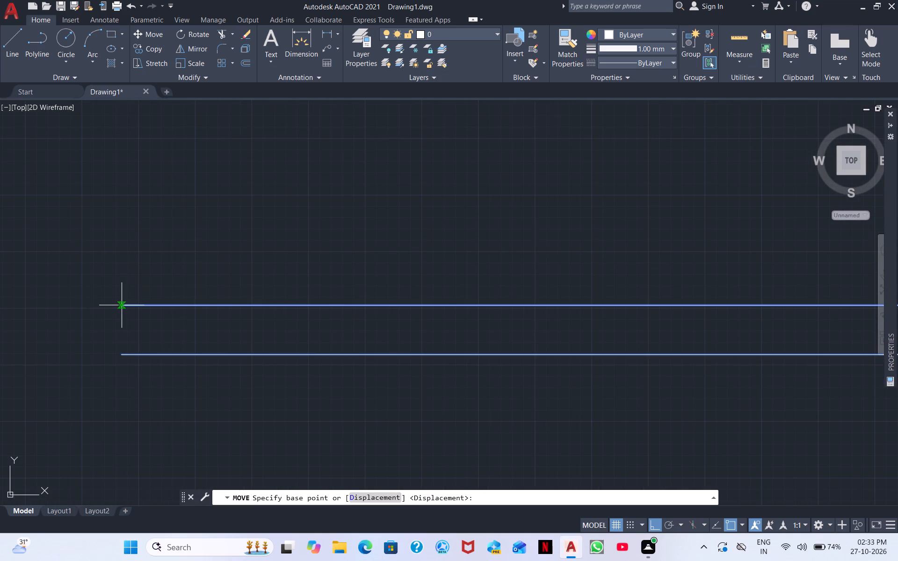
pyautogui.click(122, 306)
pyautogui.scroll(-2, 129, 437)
pyautogui.moveTo(145, 419); pyautogui.dragTo(181, 286, button='middle')
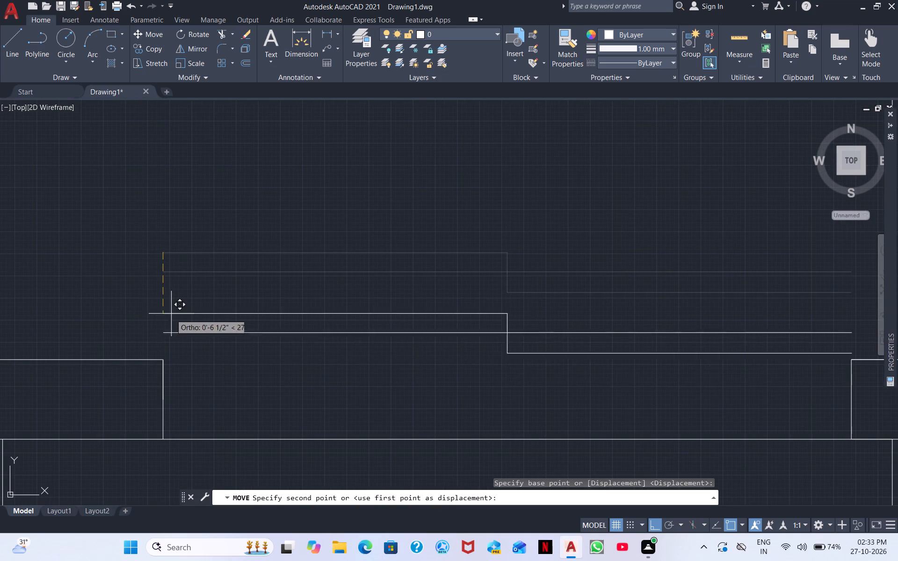
pyautogui.click(166, 360)
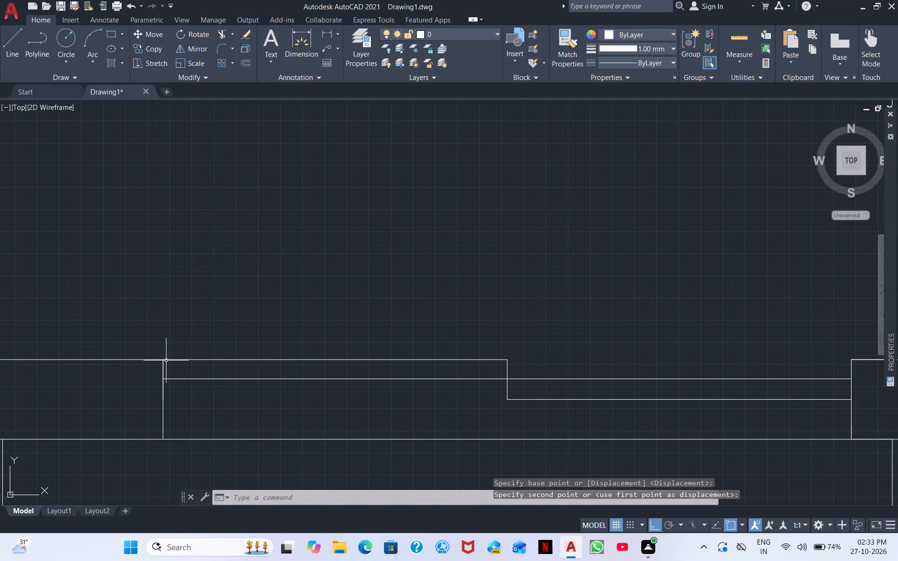
# Draw a rectangle across the full thickness of the stair room's bottom wall, between the lower-left column and the stairs, as a window outline.
pyautogui.scroll(-2, 165, 363)
pyautogui.moveTo(231, 358); pyautogui.dragTo(181, 309, button='middle')
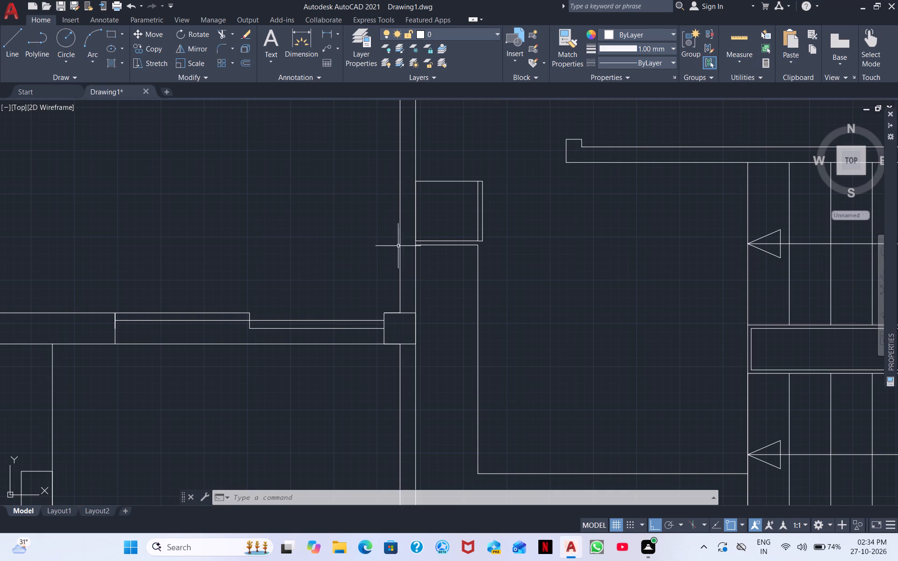
pyautogui.scroll(-1, 406, 245)
pyautogui.moveTo(456, 289); pyautogui.dragTo(449, 210, button='middle')
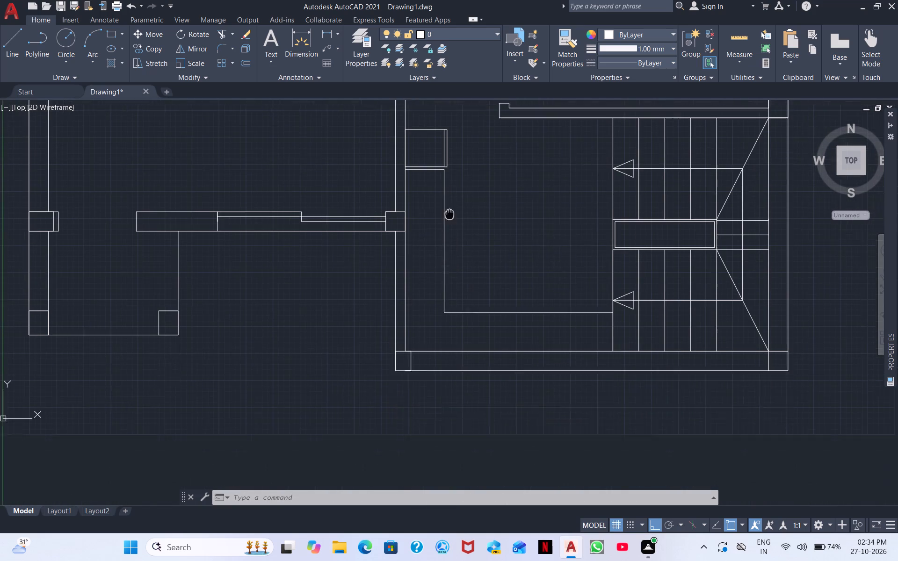
pyautogui.moveTo(449, 210); pyautogui.dragTo(445, 203, button='middle')
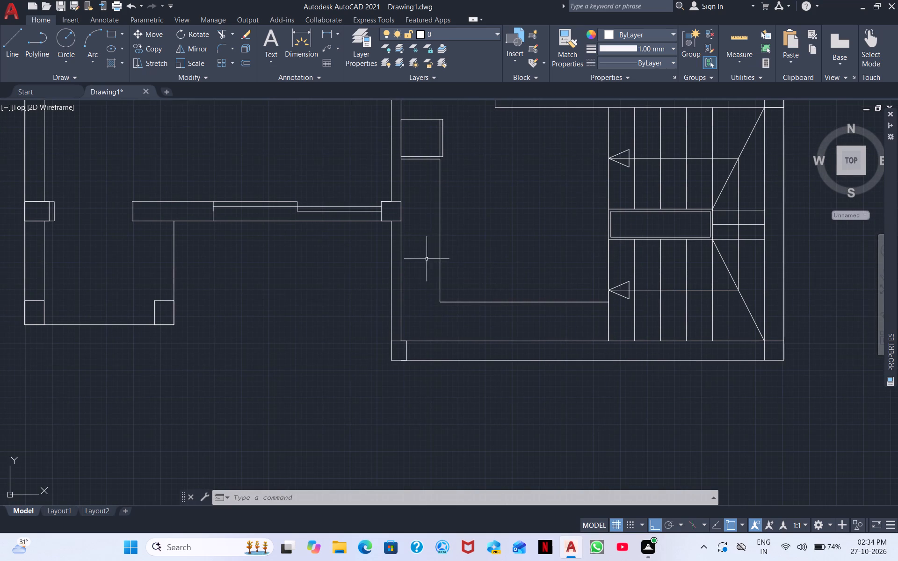
pyautogui.moveTo(420, 258); pyautogui.dragTo(405, 195, button='middle')
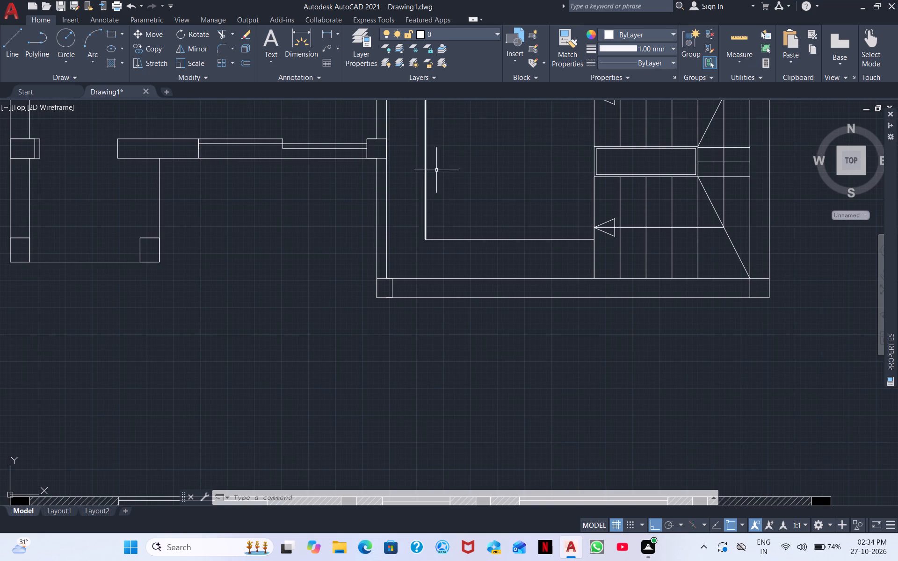
pyautogui.scroll(-1, 445, 254)
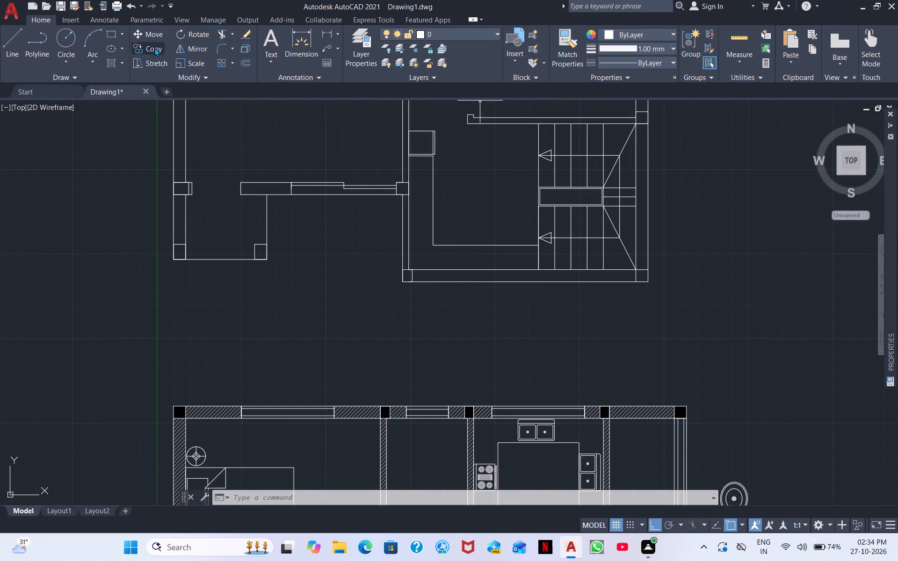
pyautogui.click(109, 36)
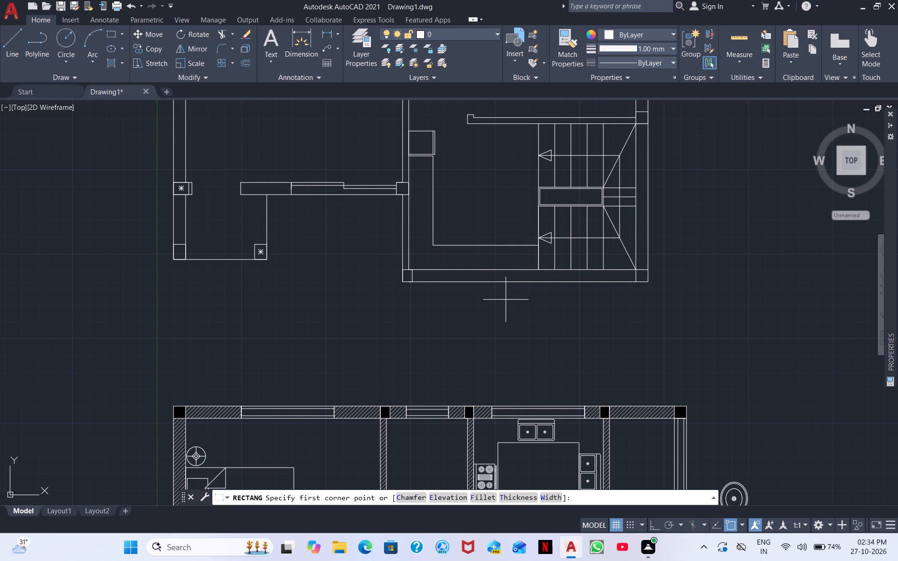
pyautogui.scroll(1, 505, 294)
pyautogui.scroll(2, 442, 288)
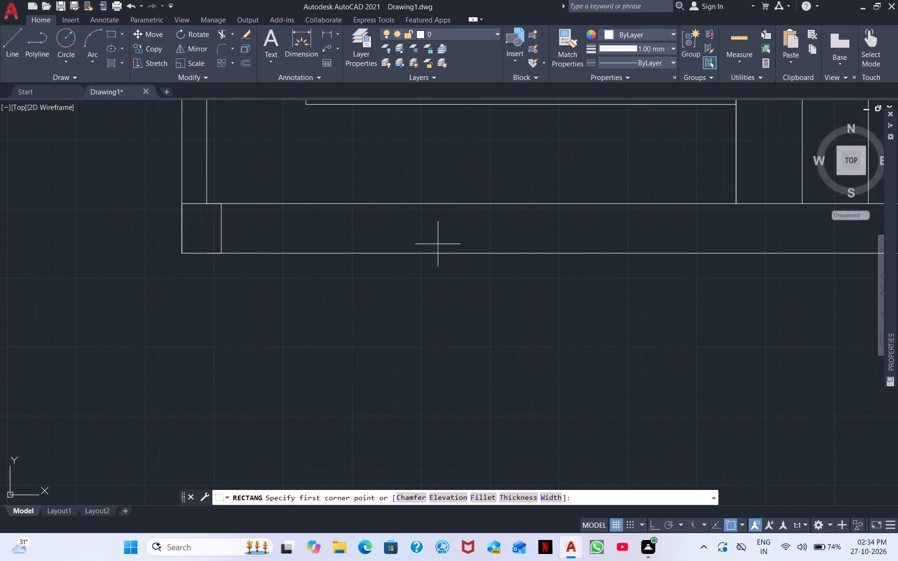
pyautogui.click(420, 204)
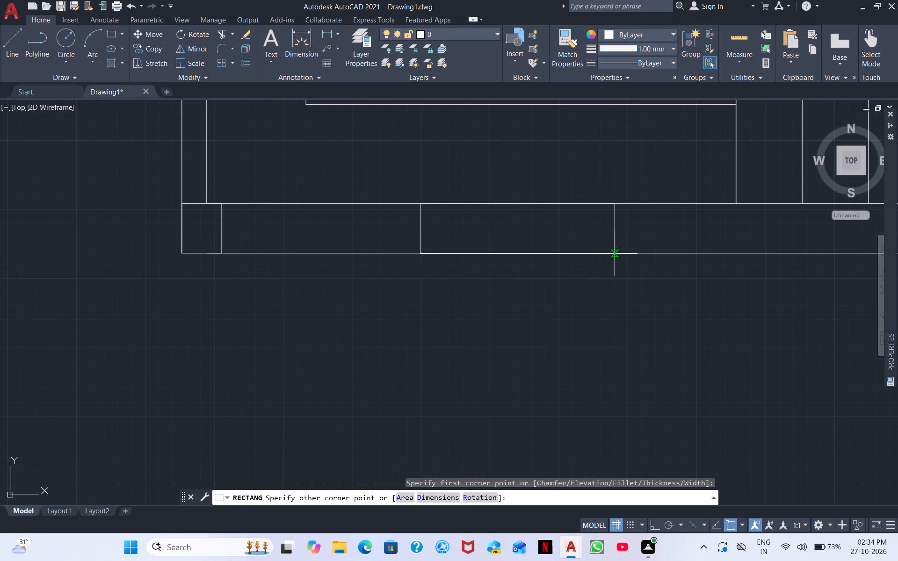
pyautogui.scroll(-1, 628, 252)
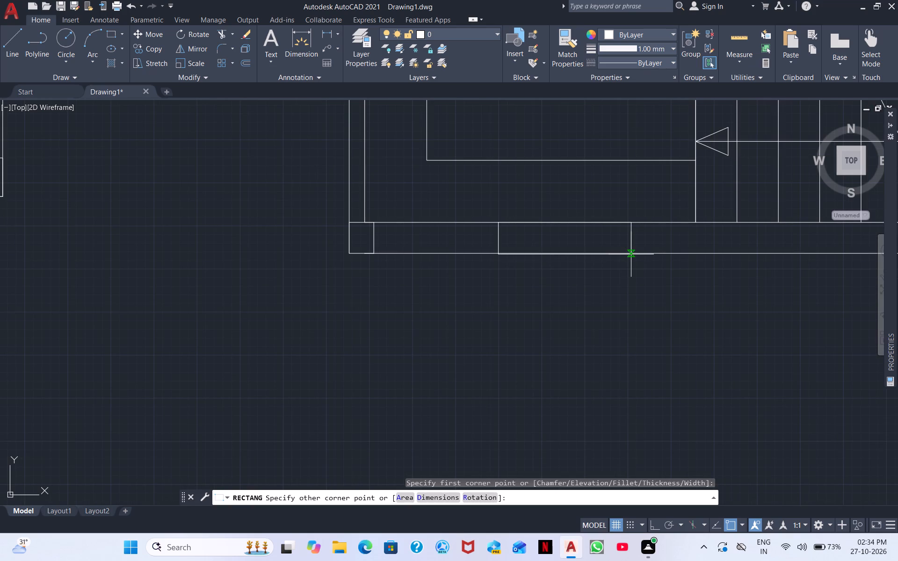
pyautogui.click(631, 254)
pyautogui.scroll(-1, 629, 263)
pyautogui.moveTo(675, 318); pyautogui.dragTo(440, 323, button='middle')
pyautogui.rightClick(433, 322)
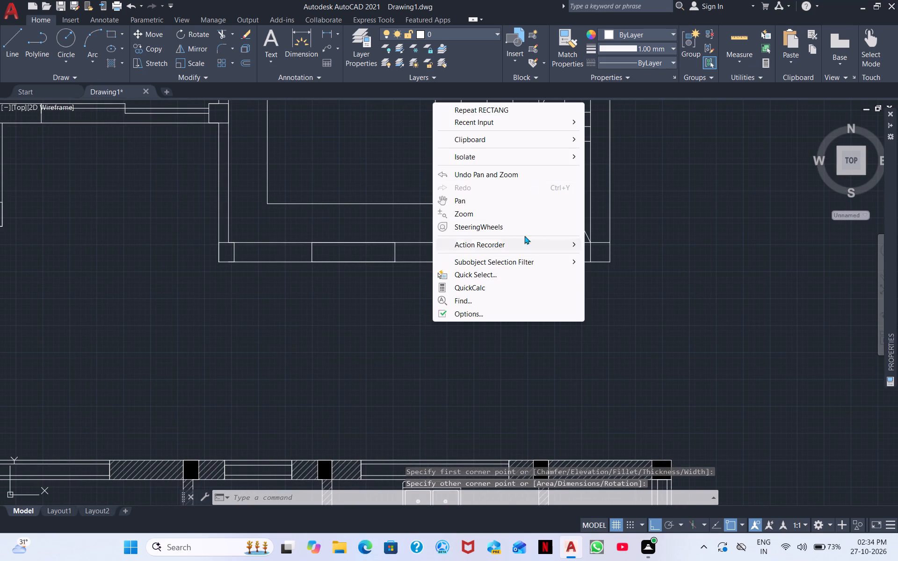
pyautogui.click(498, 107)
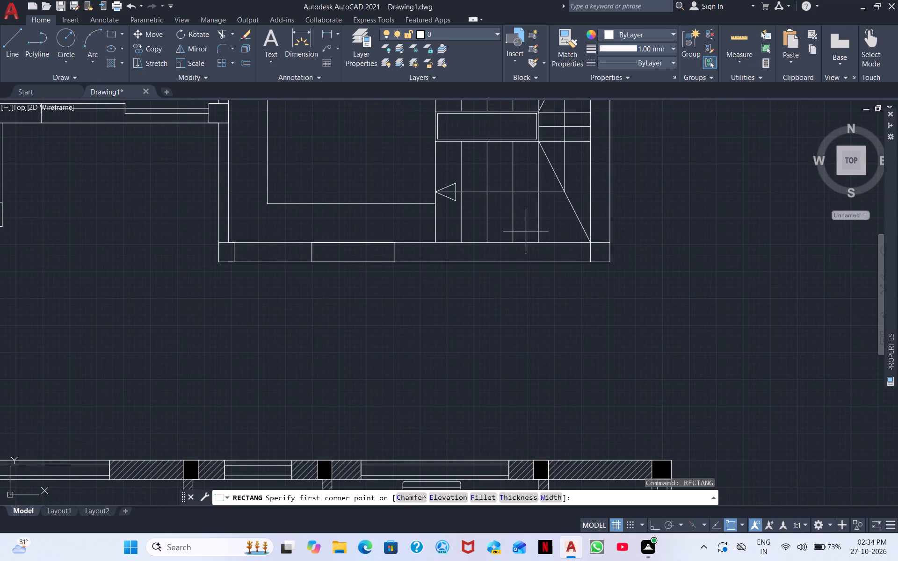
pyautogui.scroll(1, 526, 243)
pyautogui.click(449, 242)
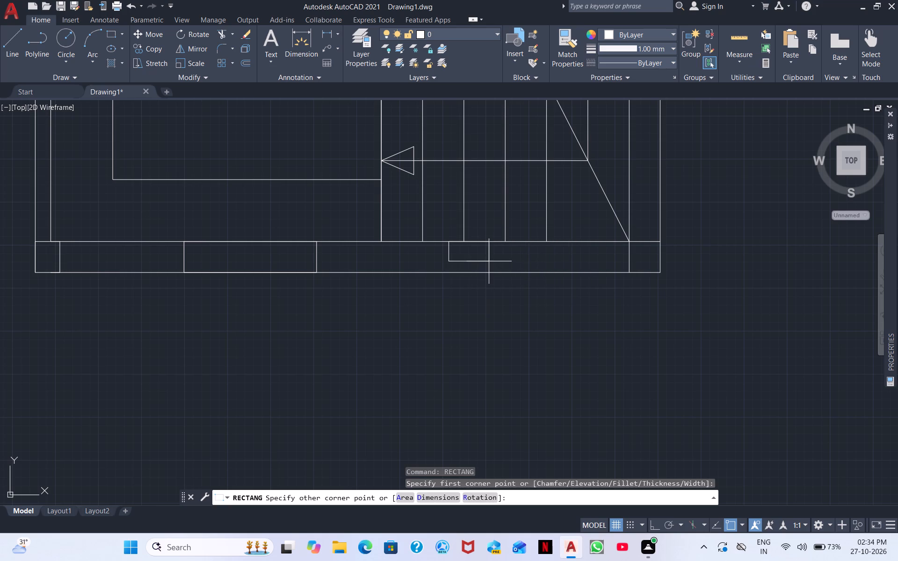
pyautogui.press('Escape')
# Draw a second window rectangle across the full thickness of the bottom wall, below the stair treads.
pyautogui.rightClick(423, 327)
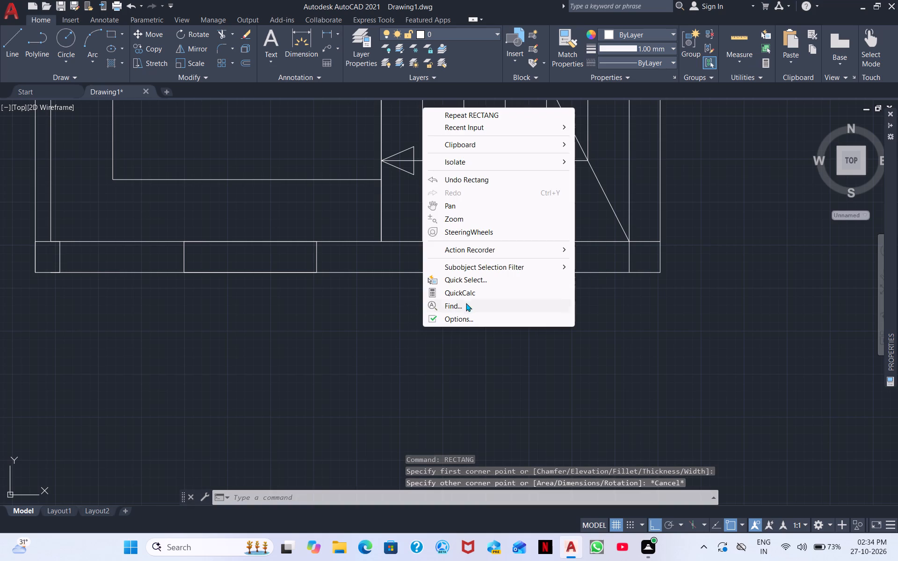
pyautogui.click(492, 110)
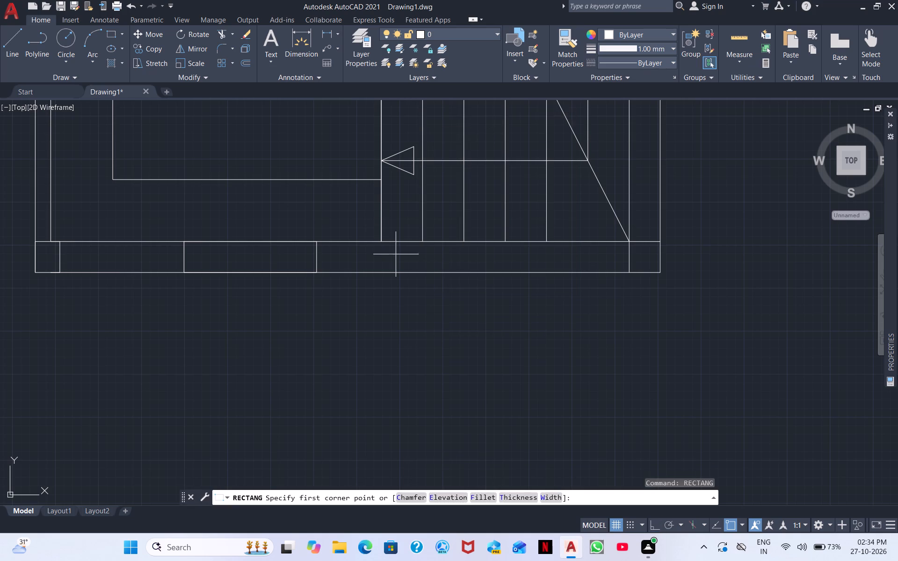
pyautogui.click(407, 241)
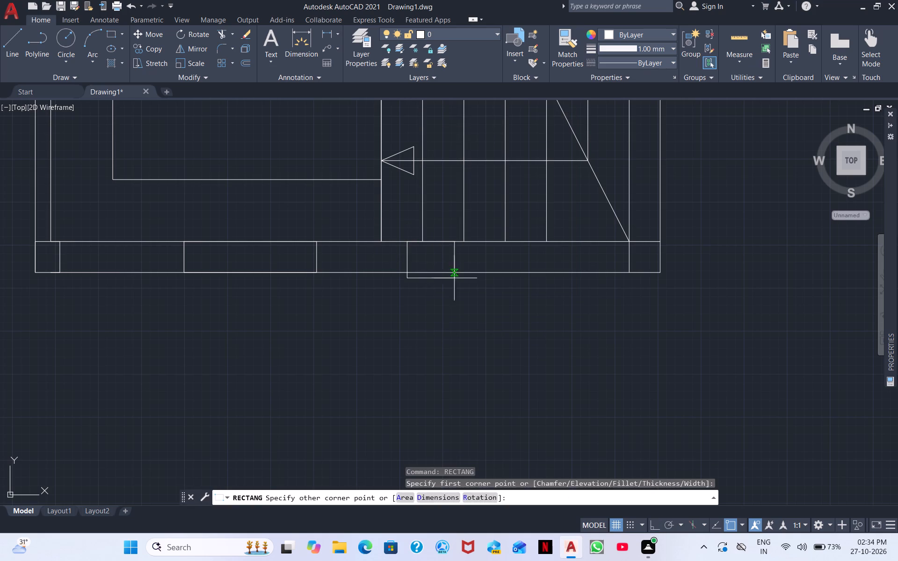
pyautogui.click(542, 273)
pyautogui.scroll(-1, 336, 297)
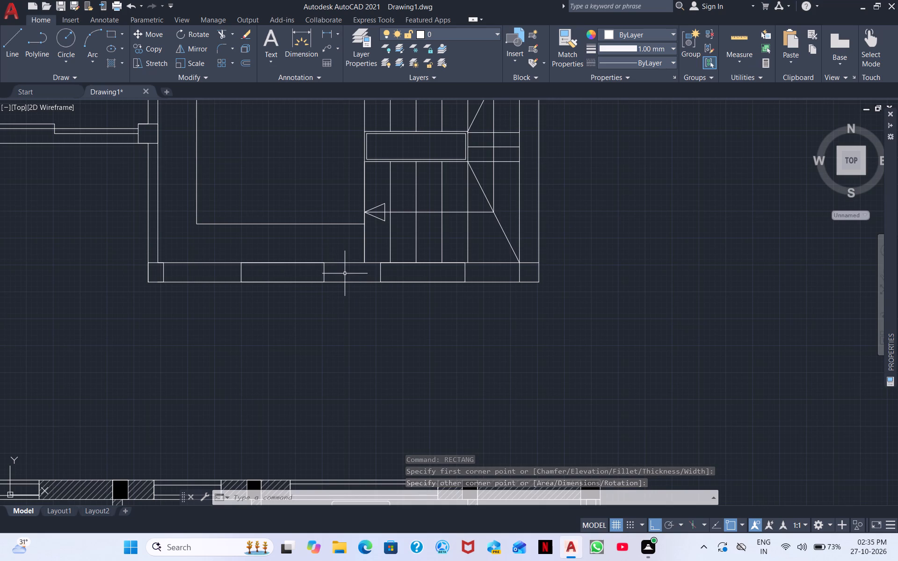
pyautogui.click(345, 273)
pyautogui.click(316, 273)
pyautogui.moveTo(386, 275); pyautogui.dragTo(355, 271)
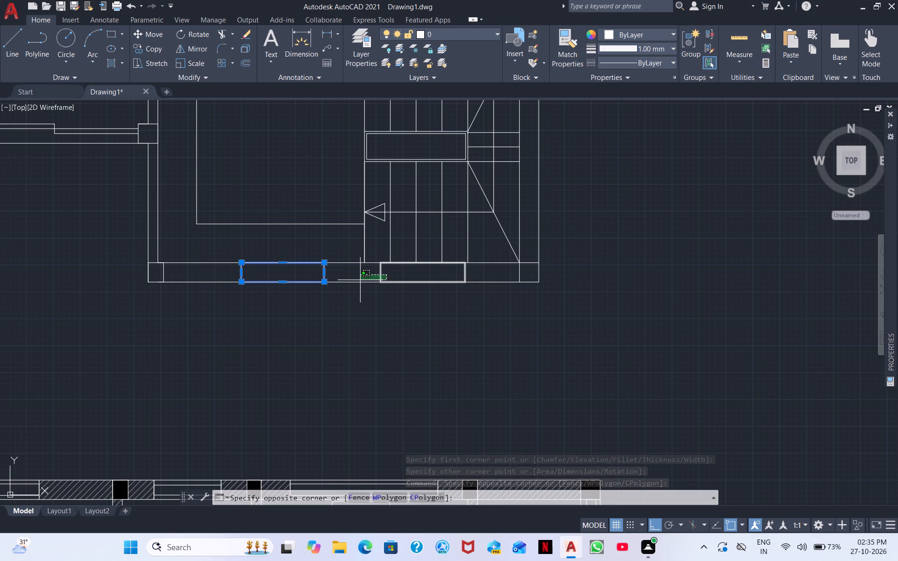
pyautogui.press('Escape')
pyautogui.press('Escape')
# Draw a narrower inner rectangle across the full length of the left window outline in the stair room's bottom wall.
pyautogui.scroll(1, 328, 290)
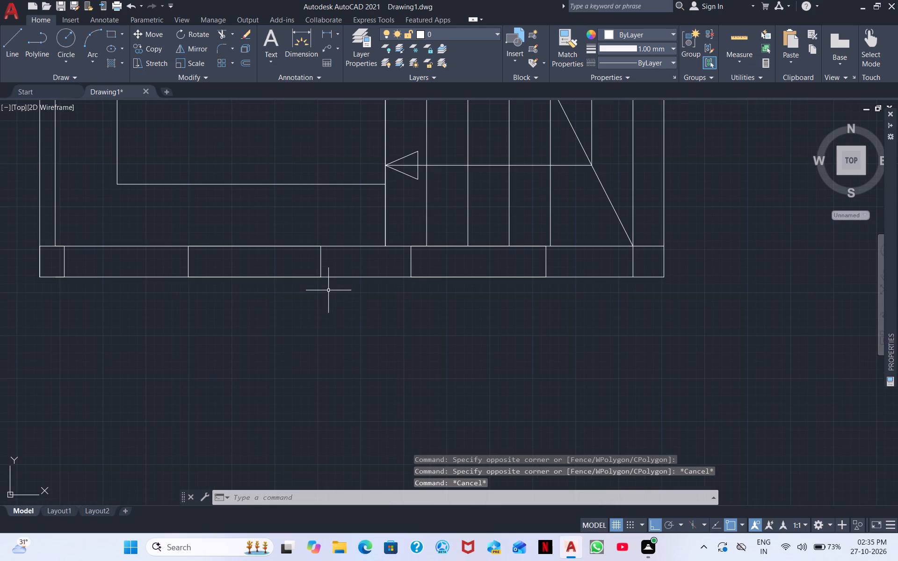
pyautogui.rightClick(352, 317)
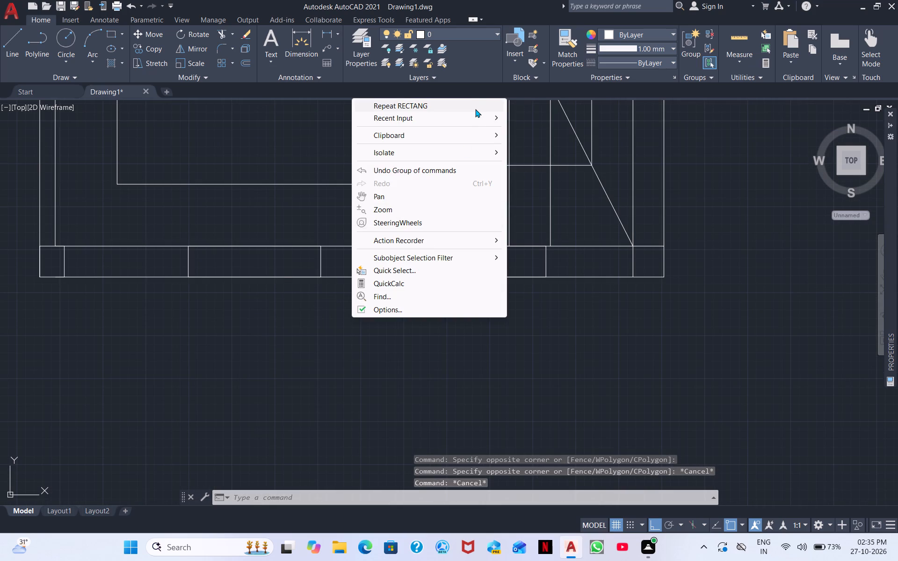
pyautogui.click(474, 108)
pyautogui.scroll(2, 247, 322)
pyautogui.moveTo(221, 295); pyautogui.dragTo(375, 455, button='middle')
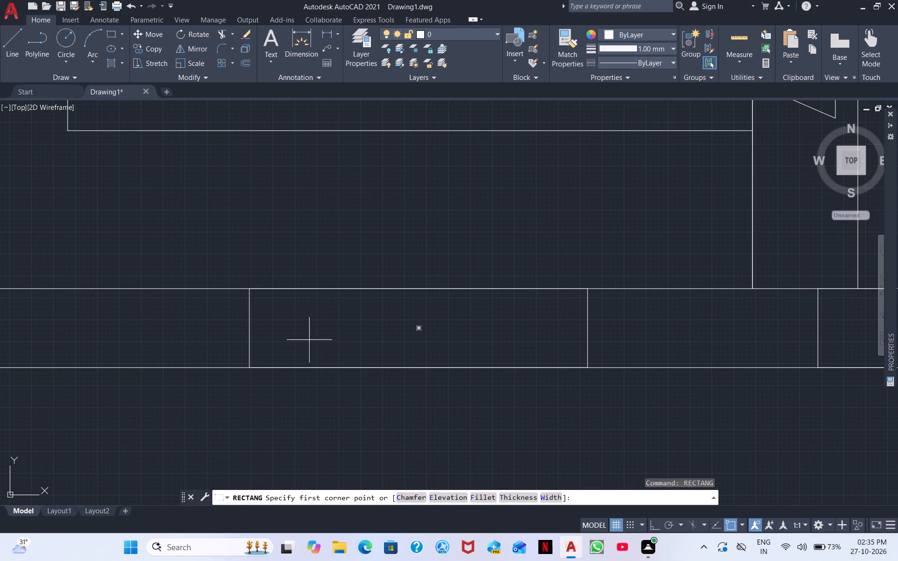
pyautogui.click(250, 309)
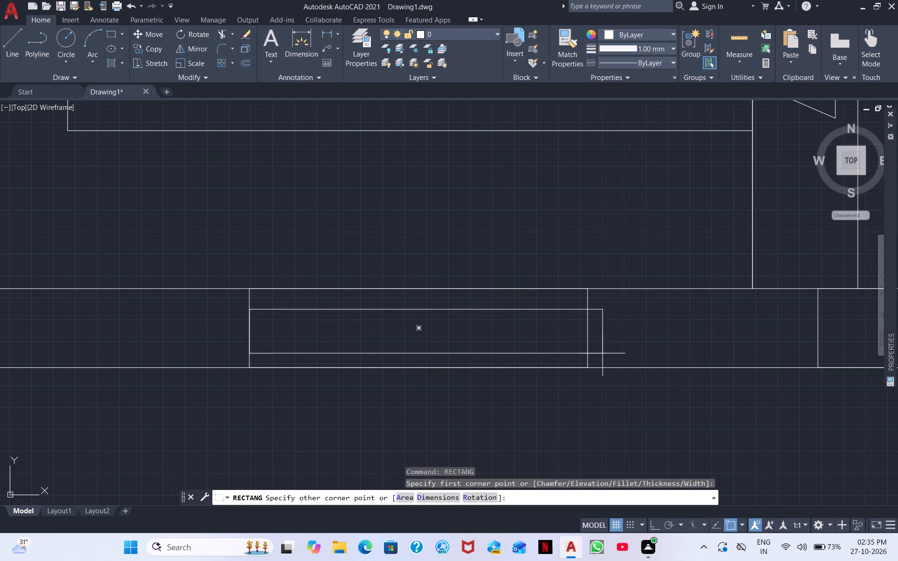
pyautogui.click(587, 352)
# Draw a matching narrower inner rectangle across the full length of the window outline below the stair treads.
pyautogui.scroll(-2, 615, 345)
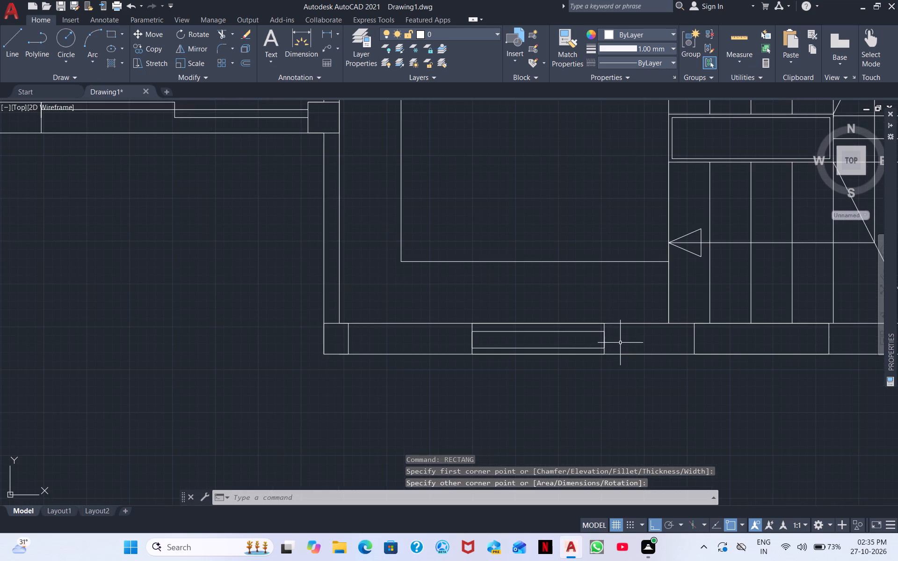
pyautogui.moveTo(620, 343); pyautogui.dragTo(290, 398, button='middle')
pyautogui.rightClick(382, 478)
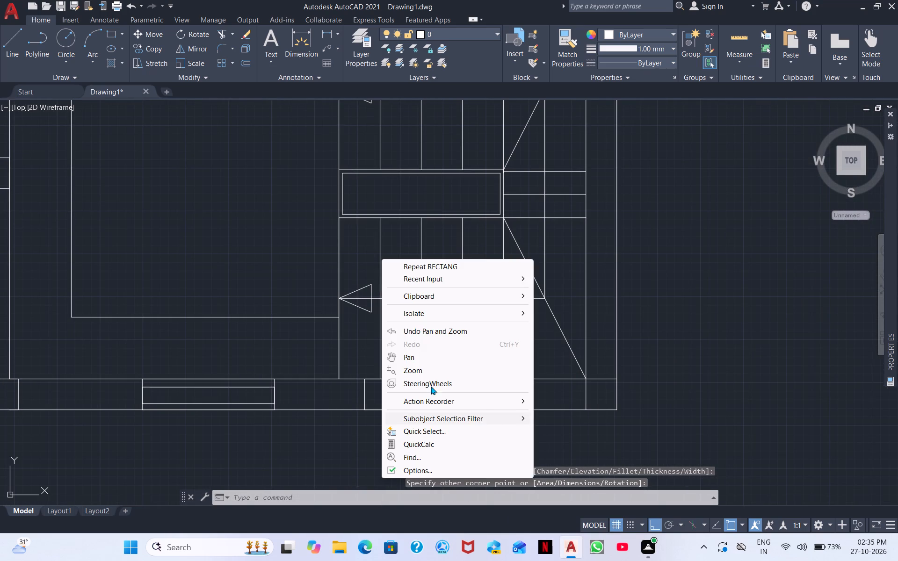
pyautogui.click(407, 271)
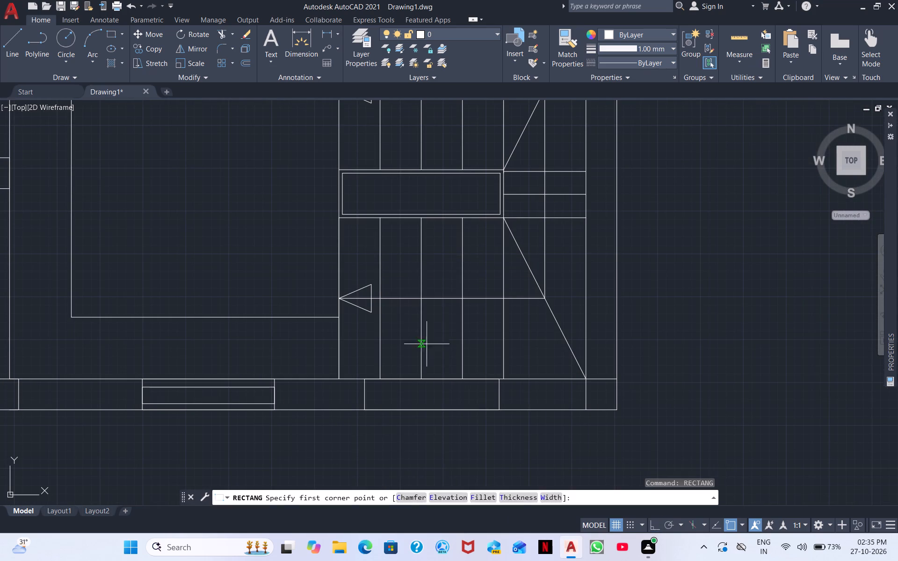
pyautogui.scroll(2, 427, 359)
pyautogui.moveTo(346, 437); pyautogui.dragTo(388, 322, button='middle')
pyautogui.click(312, 317)
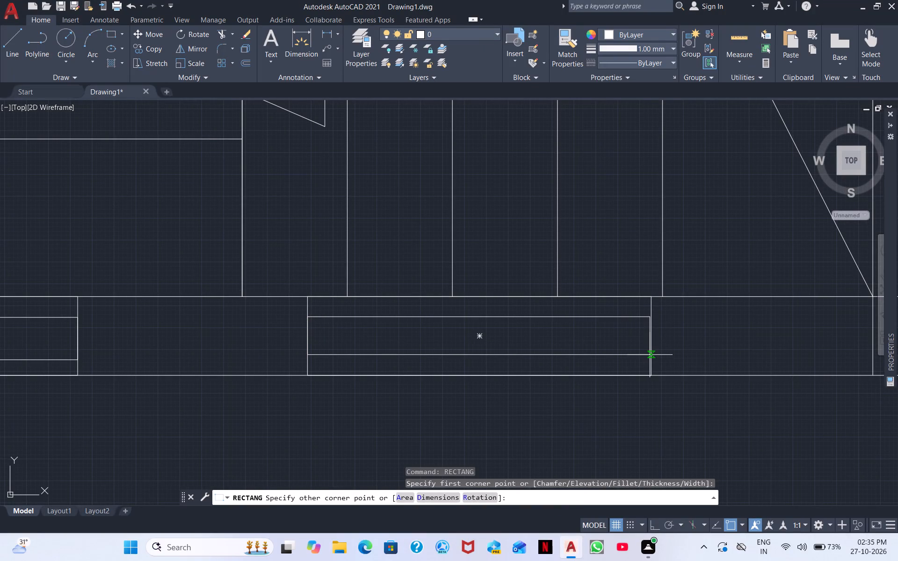
pyautogui.click(650, 355)
# Draw vertical lines across the wall thickness at both ends of the left window, from its upper corners to its lower corners.
pyautogui.scroll(-1, 375, 372)
pyautogui.moveTo(317, 367); pyautogui.dragTo(583, 400, button='middle')
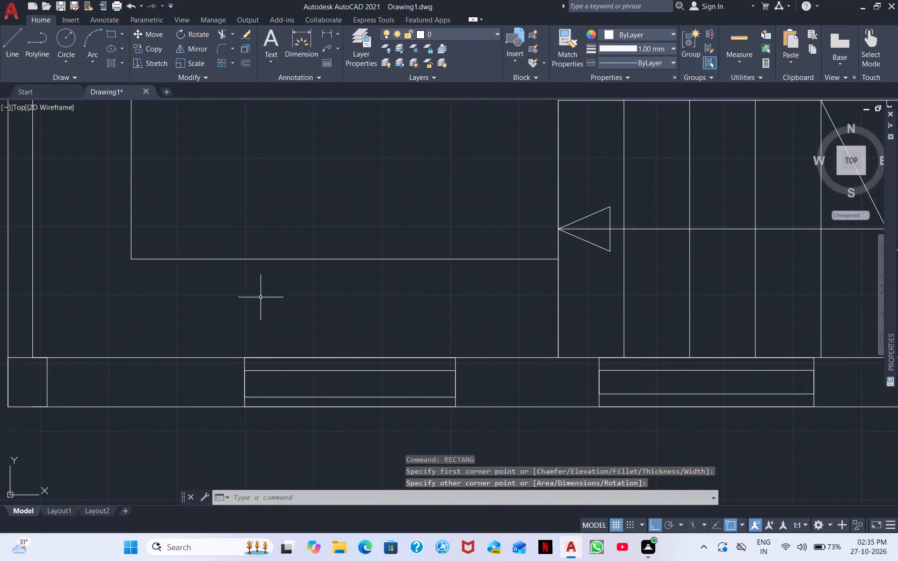
pyautogui.click(12, 39)
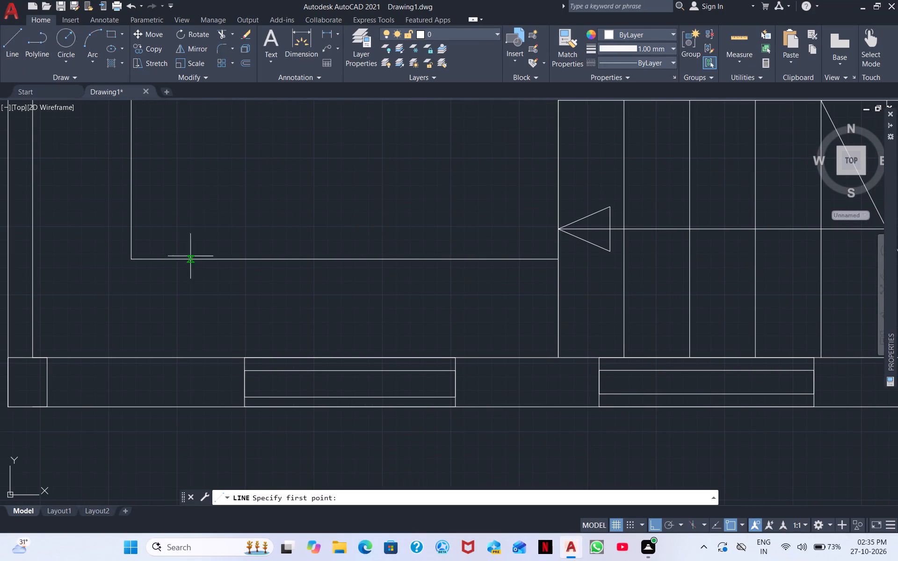
pyautogui.scroll(2, 268, 359)
pyautogui.click(203, 356)
pyautogui.scroll(-1, 229, 444)
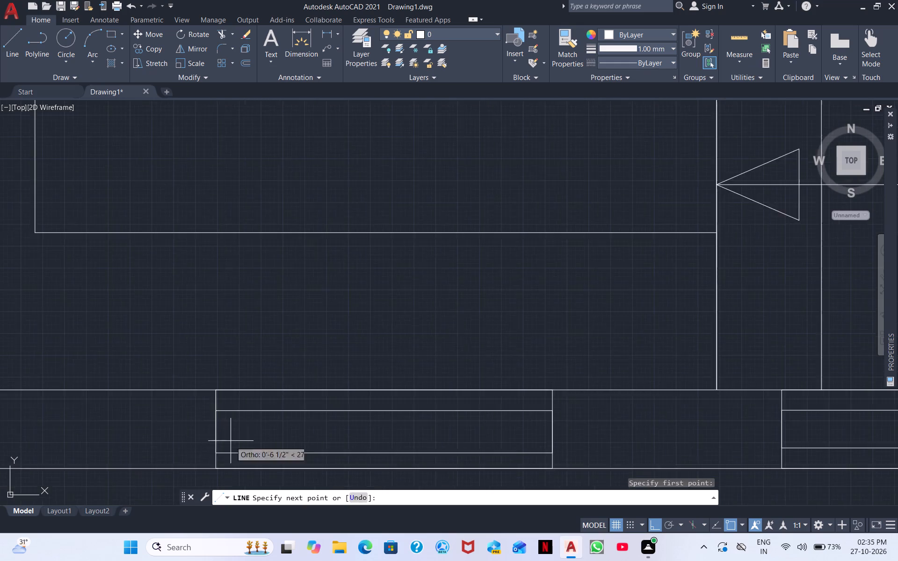
pyautogui.moveTo(235, 424); pyautogui.dragTo(256, 300, button='middle')
pyautogui.click(235, 346)
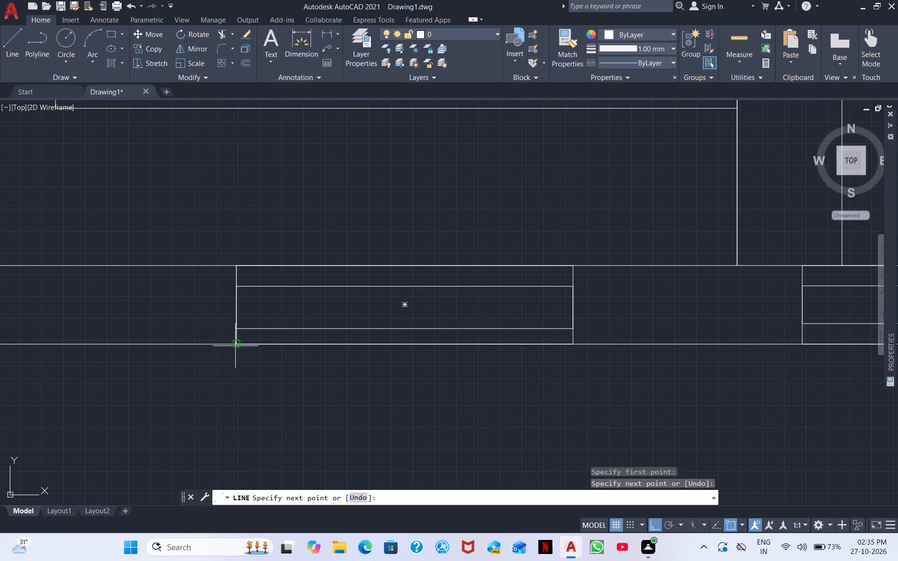
pyautogui.press('Escape')
pyautogui.rightClick(286, 386)
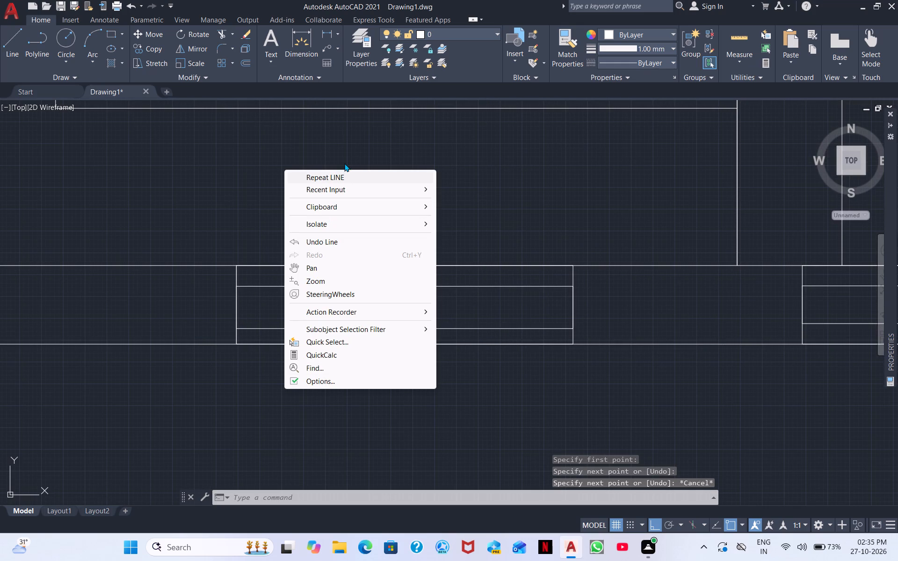
pyautogui.click(342, 173)
pyautogui.click(569, 262)
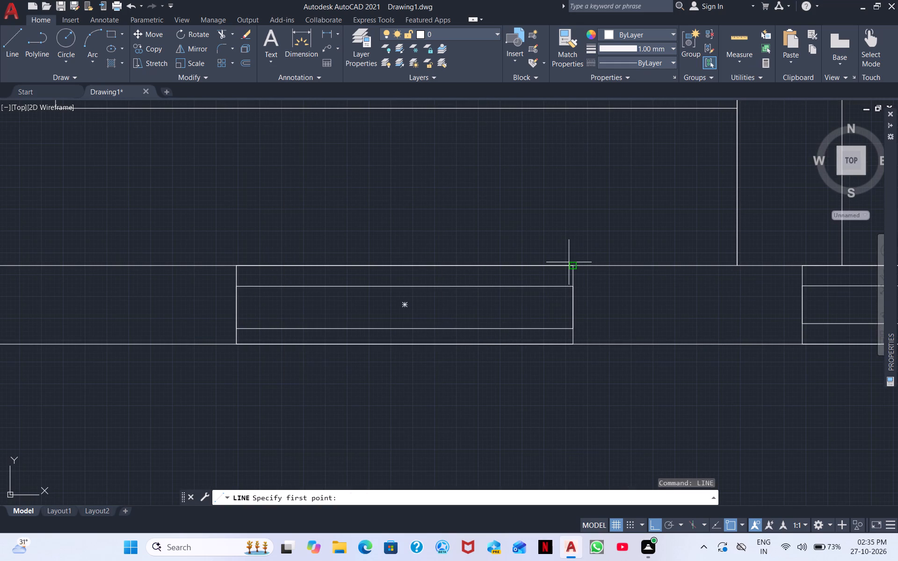
pyautogui.click(578, 347)
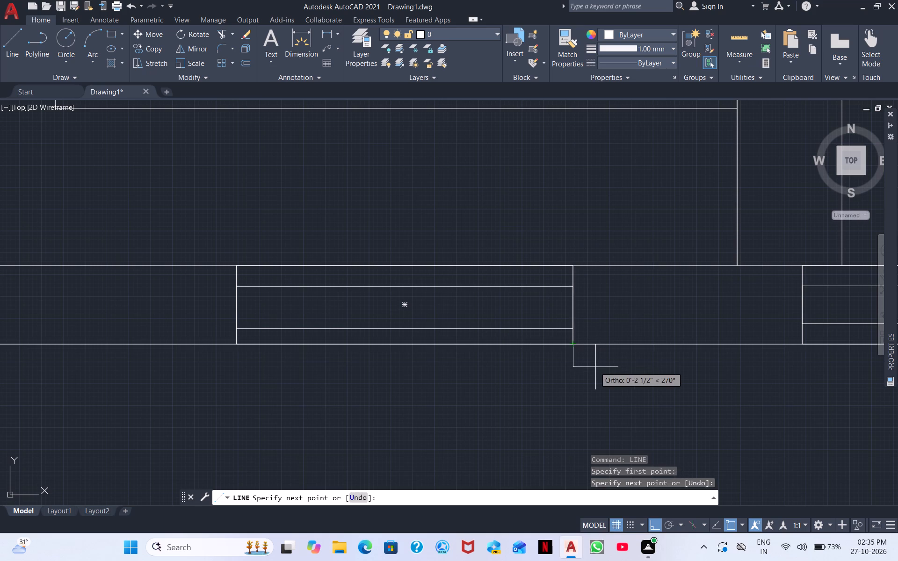
pyautogui.rightClick(595, 367)
pyautogui.click(640, 372)
# Draw vertical lines across the wall thickness at both ends of the window below the stair treads, from upper to lower corners.
pyautogui.rightClick(646, 367)
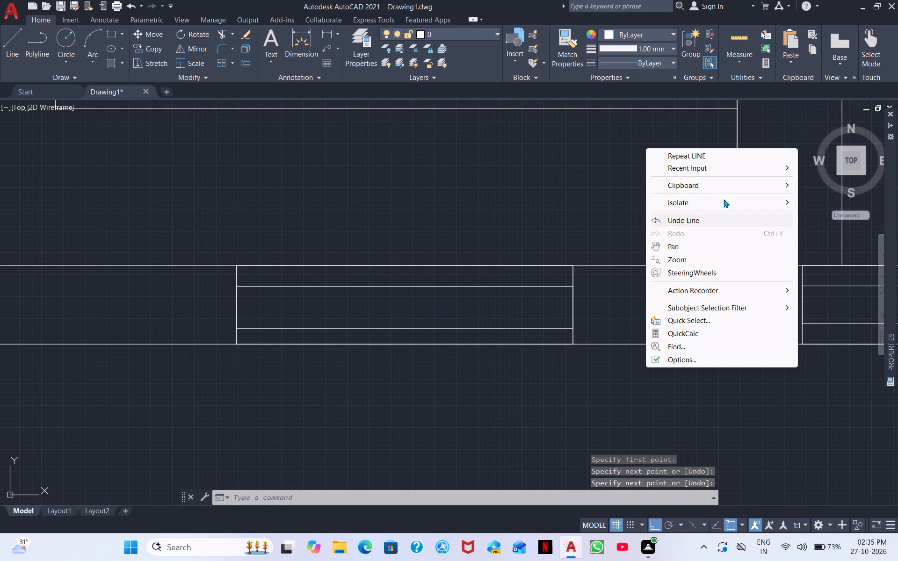
pyautogui.click(708, 153)
pyautogui.moveTo(664, 305); pyautogui.dragTo(267, 317, button='middle')
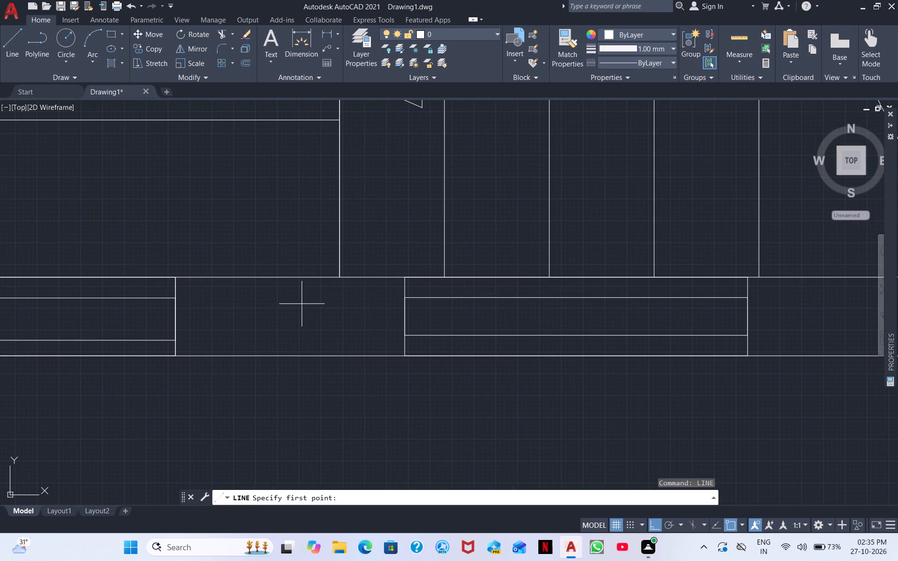
pyautogui.click(407, 275)
pyautogui.click(404, 352)
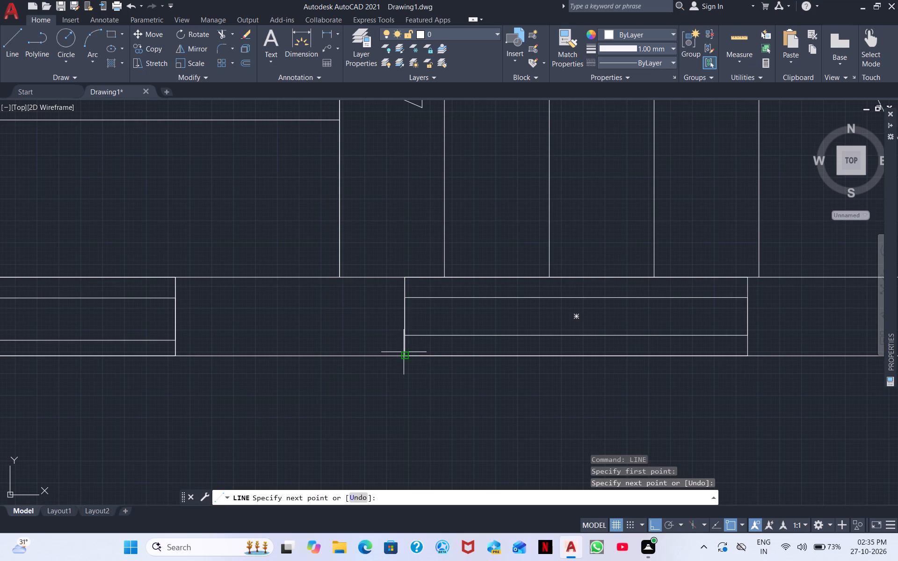
pyautogui.rightClick(413, 391)
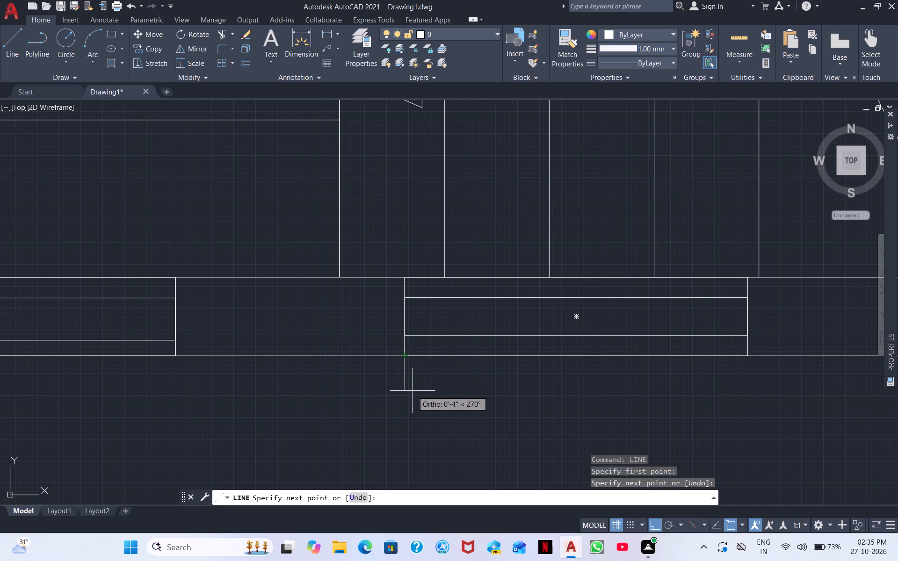
pyautogui.click(443, 395)
pyautogui.rightClick(460, 386)
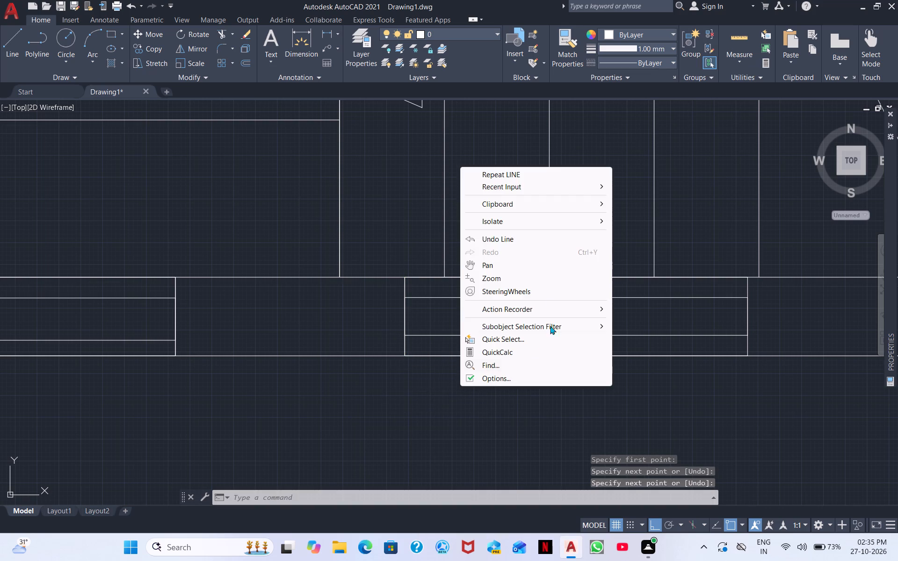
pyautogui.click(536, 173)
pyautogui.moveTo(558, 320); pyautogui.dragTo(218, 327, button='middle')
pyautogui.click(408, 288)
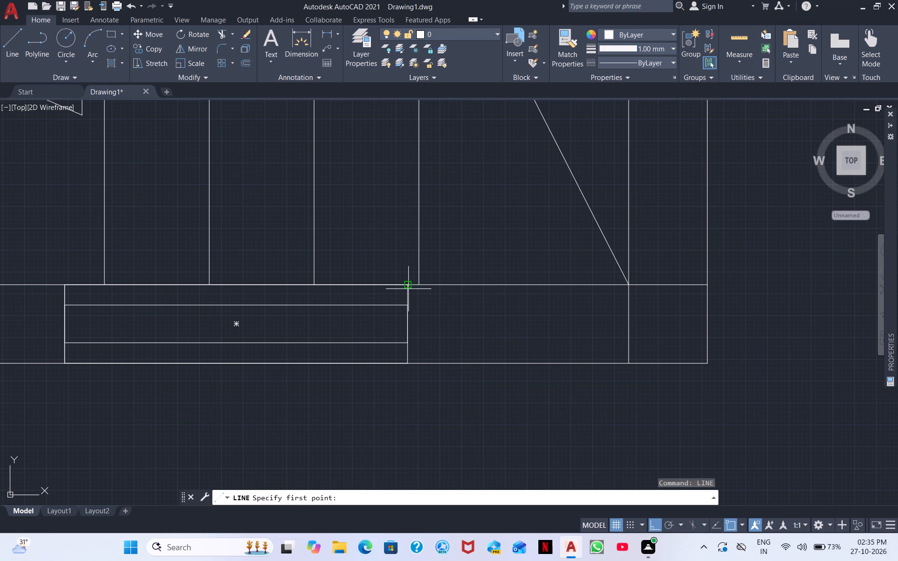
pyautogui.click(410, 365)
pyautogui.press('Escape')
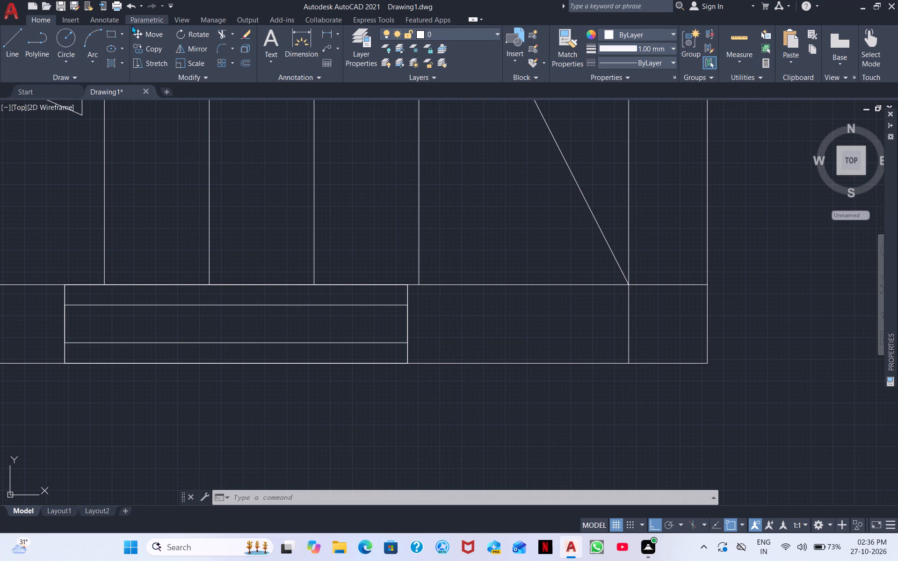
# Move both rectangles of the window below the stair treads straight down about 1'-6 1/2", clear of the wall.
pyautogui.scroll(-1, 257, 163)
pyautogui.scroll(-1, 346, 292)
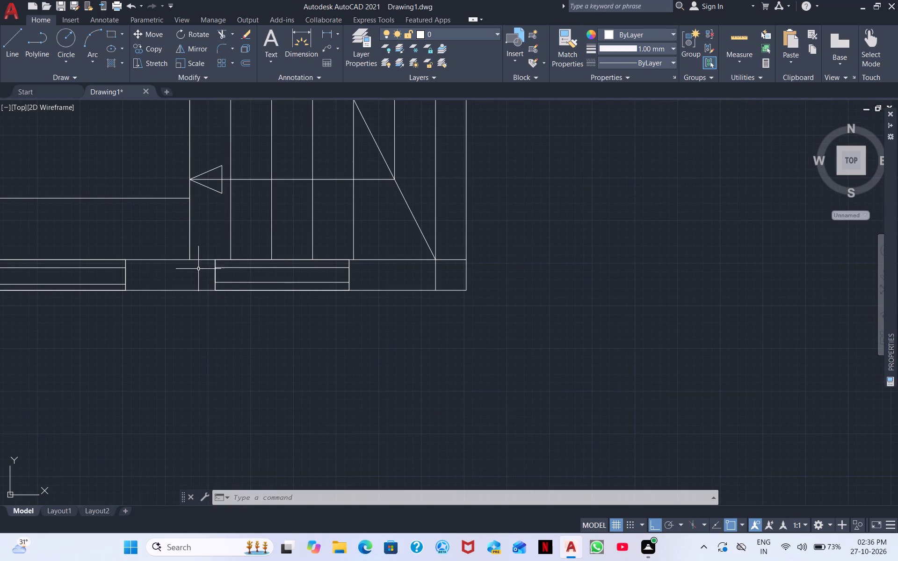
pyautogui.click(214, 274)
pyautogui.press('Escape')
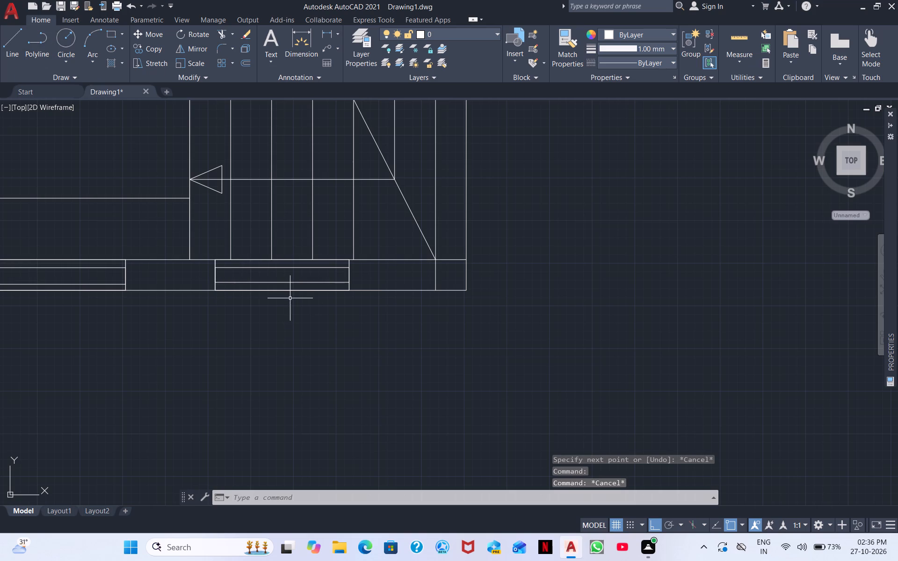
pyautogui.click(301, 289)
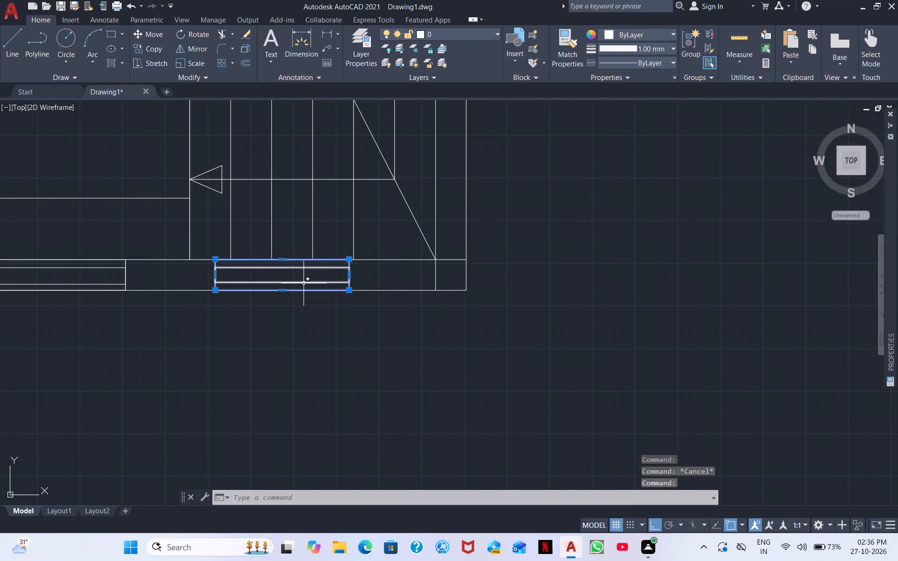
pyautogui.click(304, 283)
pyautogui.rightClick(302, 283)
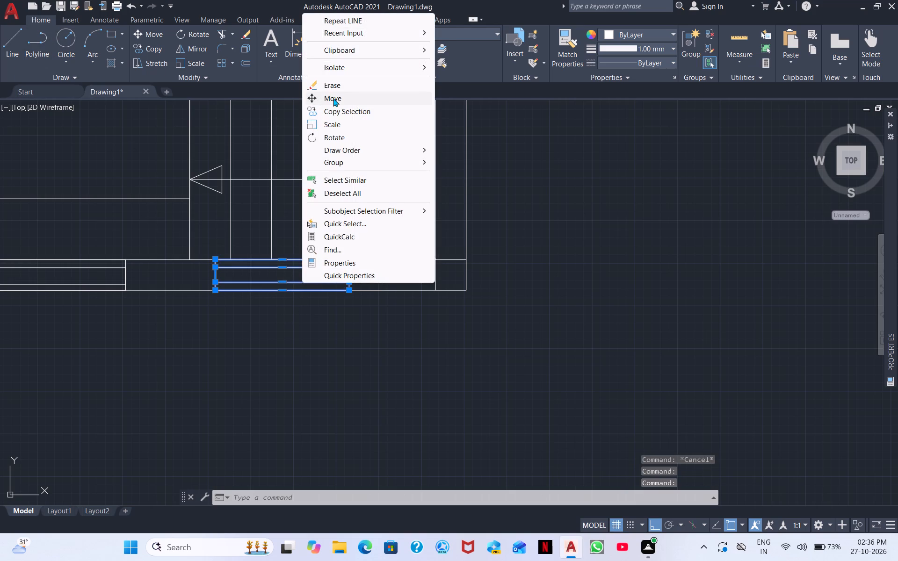
pyautogui.click(333, 98)
pyautogui.click(282, 273)
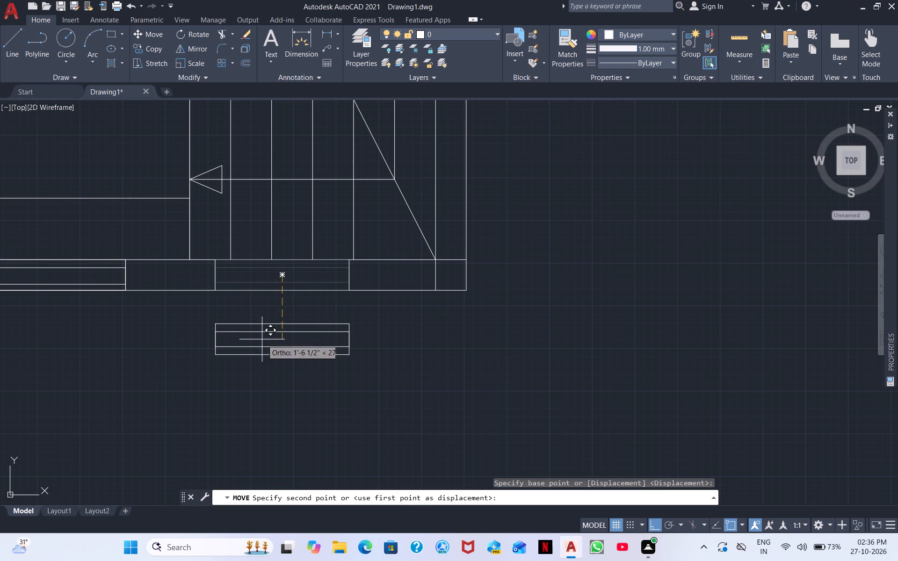
pyautogui.click(262, 339)
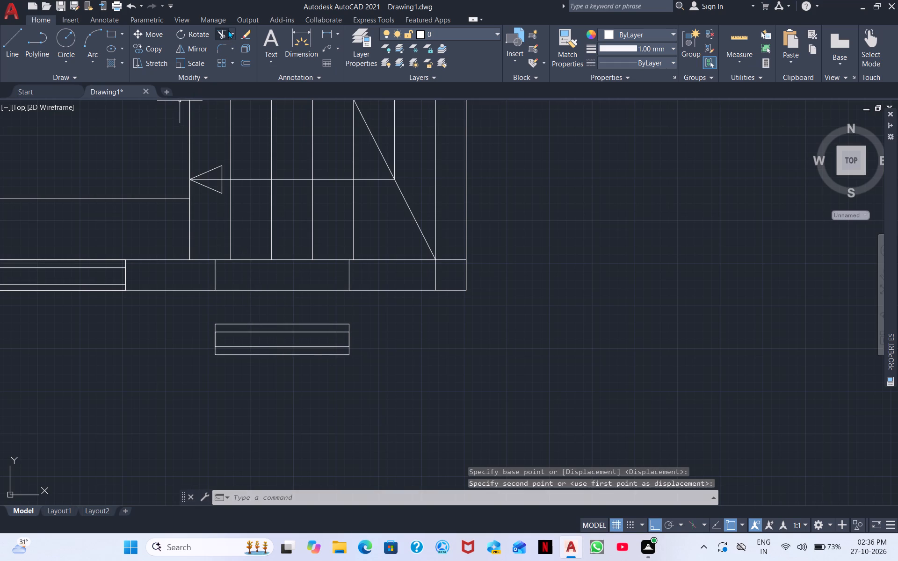
# Trim the upper and lower wall lines between the two end lines of the opening below the stair treads.
pyautogui.click(229, 31)
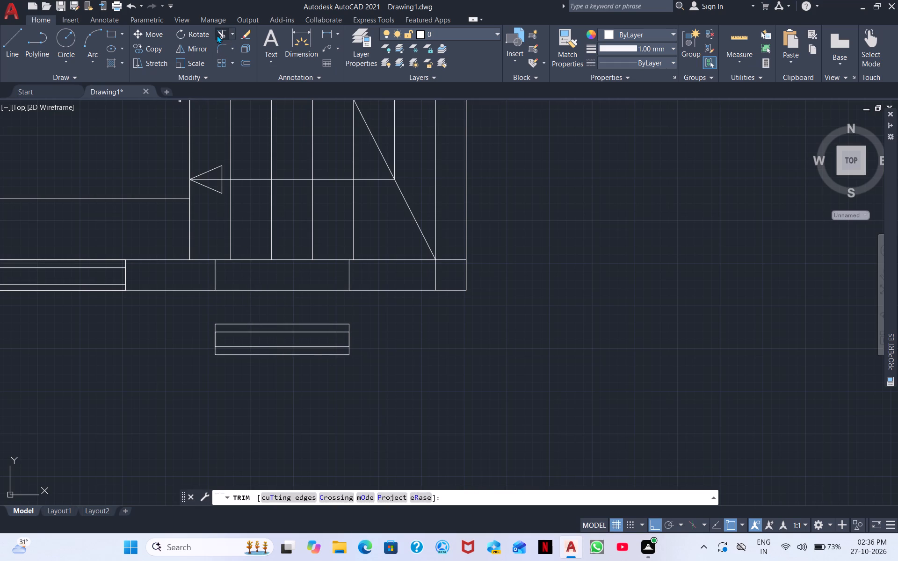
pyautogui.click(217, 35)
pyautogui.click(223, 32)
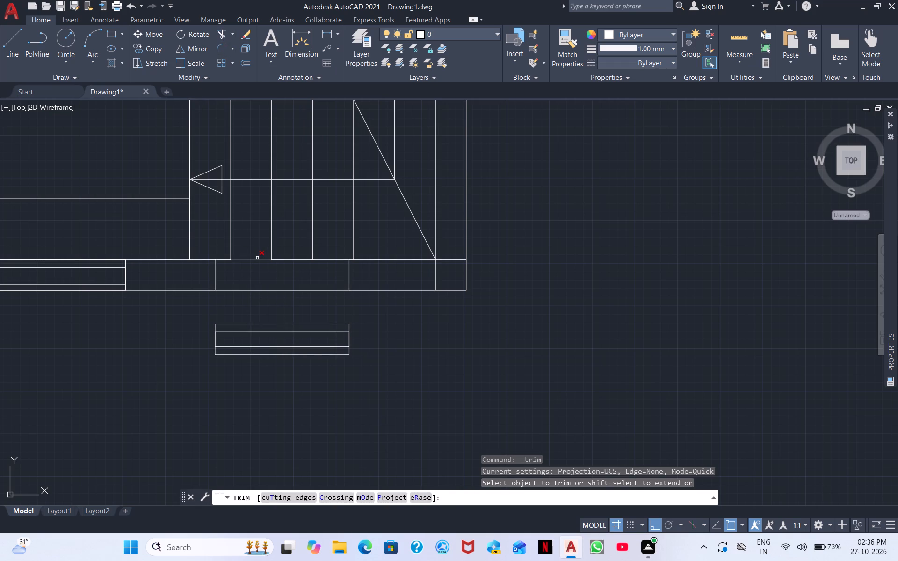
pyautogui.click(257, 258)
pyautogui.moveTo(248, 288); pyautogui.dragTo(249, 298)
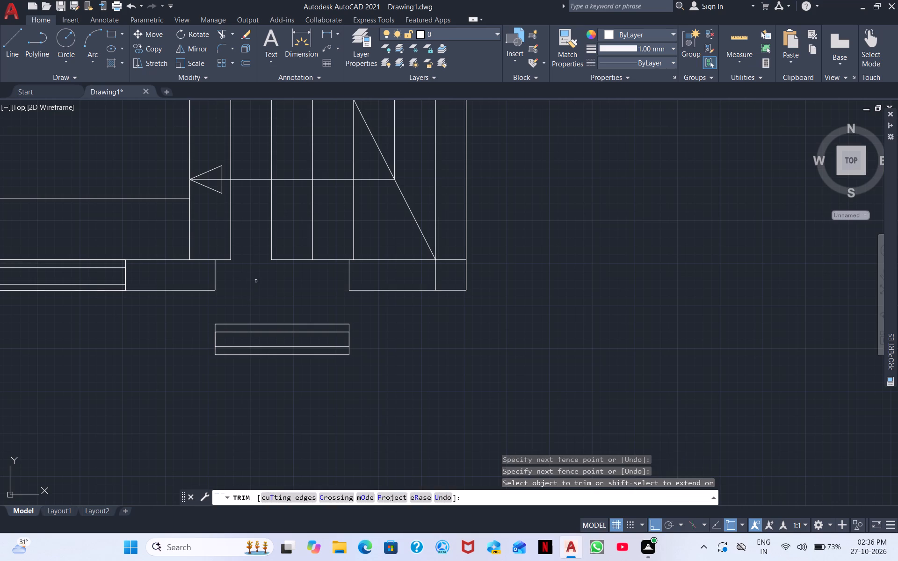
pyautogui.scroll(3, 220, 255)
pyautogui.moveTo(220, 255); pyautogui.dragTo(220, 288)
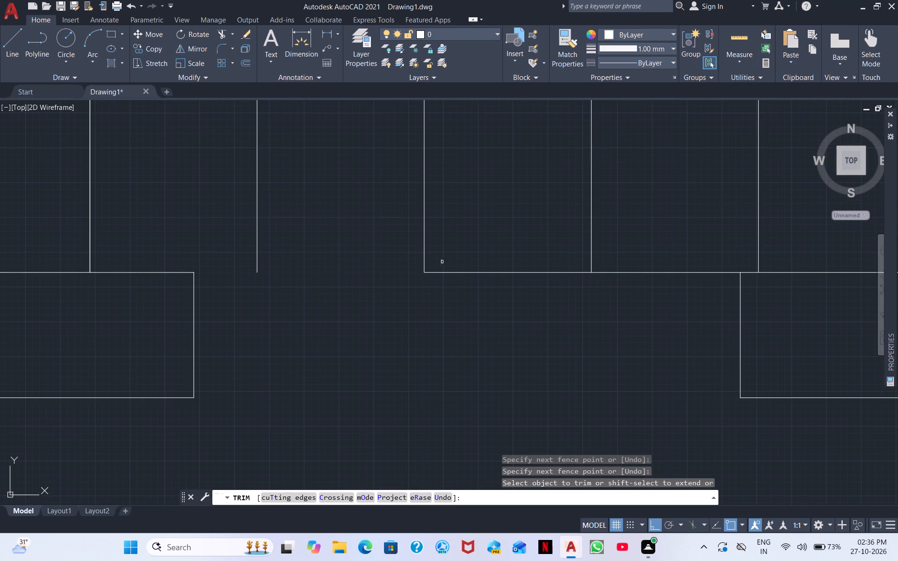
pyautogui.moveTo(449, 263); pyautogui.dragTo(456, 320)
pyautogui.moveTo(612, 257); pyautogui.dragTo(623, 310)
pyautogui.moveTo(525, 339); pyautogui.dragTo(378, 359, button='middle')
pyautogui.scroll(-1, 378, 359)
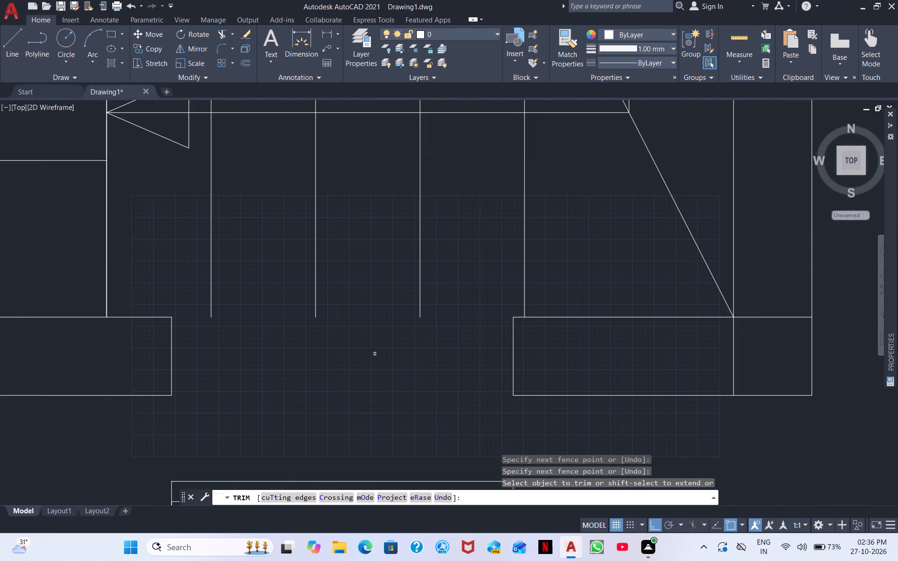
pyautogui.press('Escape')
# Move the window rectangles back up into the trimmed opening, matching their lower-right corner to the opening's lower-right corner.
pyautogui.scroll(-1, 311, 337)
pyautogui.moveTo(311, 349); pyautogui.dragTo(401, 255, button='middle')
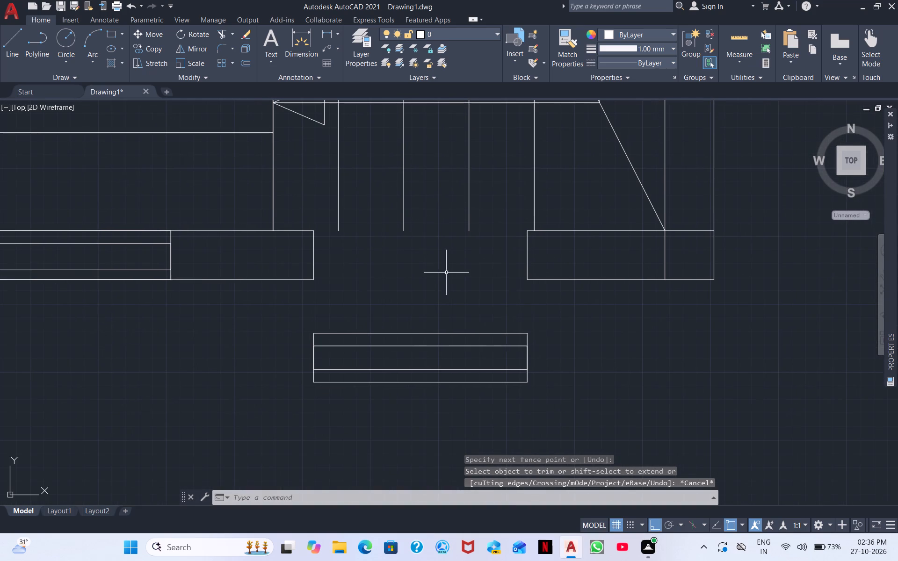
pyautogui.moveTo(584, 422); pyautogui.dragTo(574, 413)
pyautogui.click(290, 334)
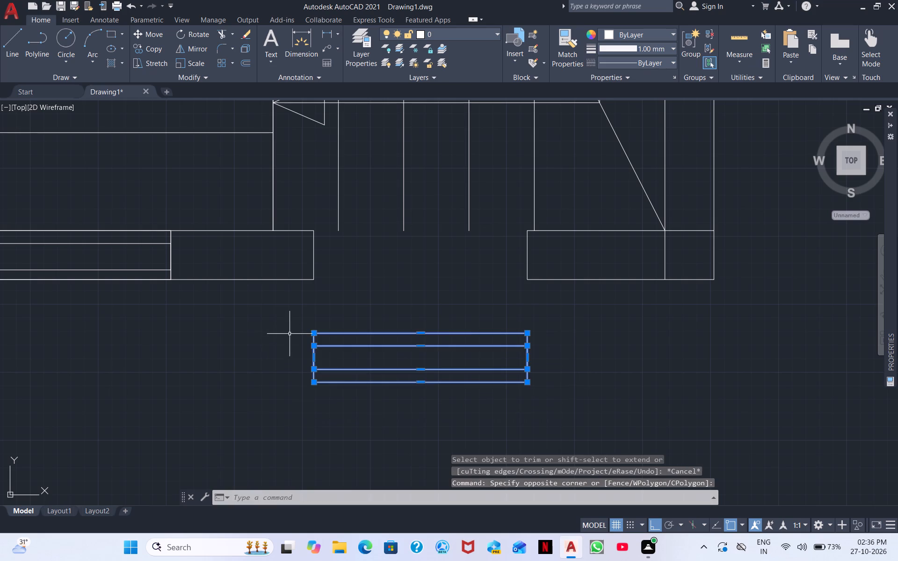
pyautogui.rightClick(339, 338)
pyautogui.click(381, 155)
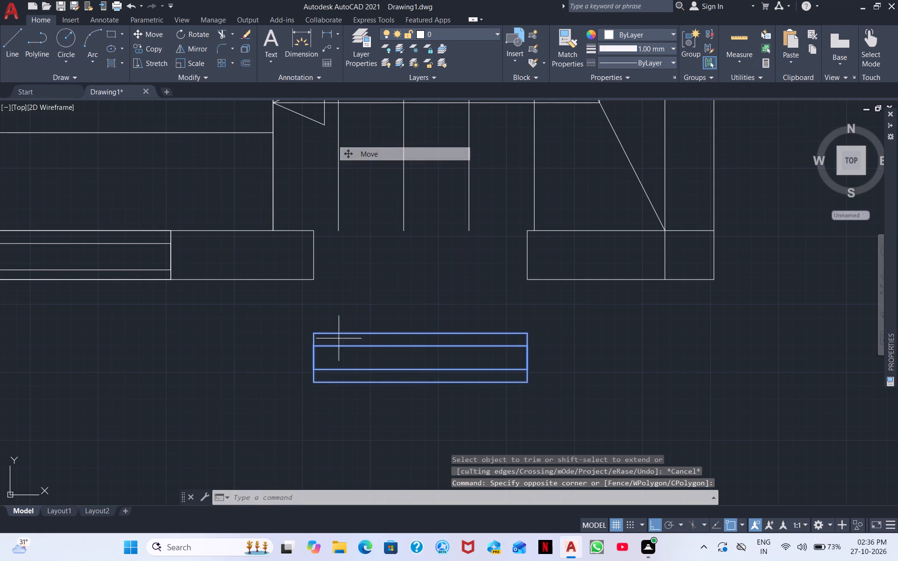
pyautogui.click(526, 384)
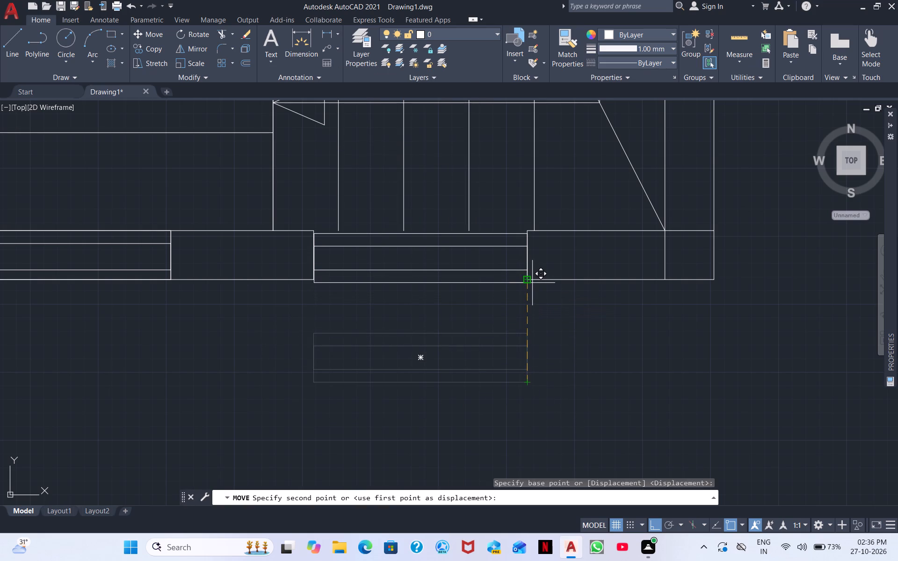
pyautogui.scroll(3, 532, 283)
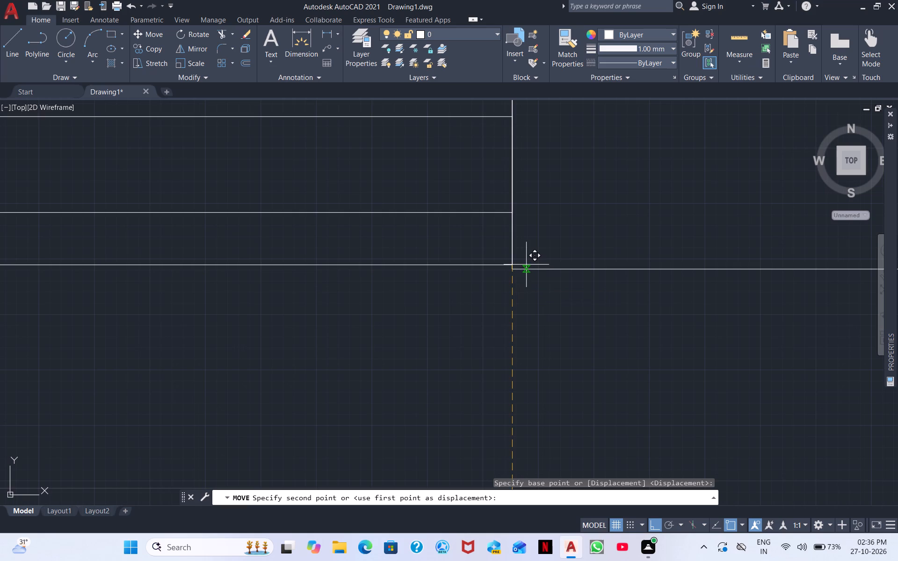
pyautogui.click(515, 268)
# Move both rectangles of the left window in the stair room's bottom wall straight down about 11 1/2", clear of the wall.
pyautogui.scroll(-4, 505, 280)
pyautogui.moveTo(311, 373); pyautogui.dragTo(561, 384, button='middle')
pyautogui.scroll(3, 446, 299)
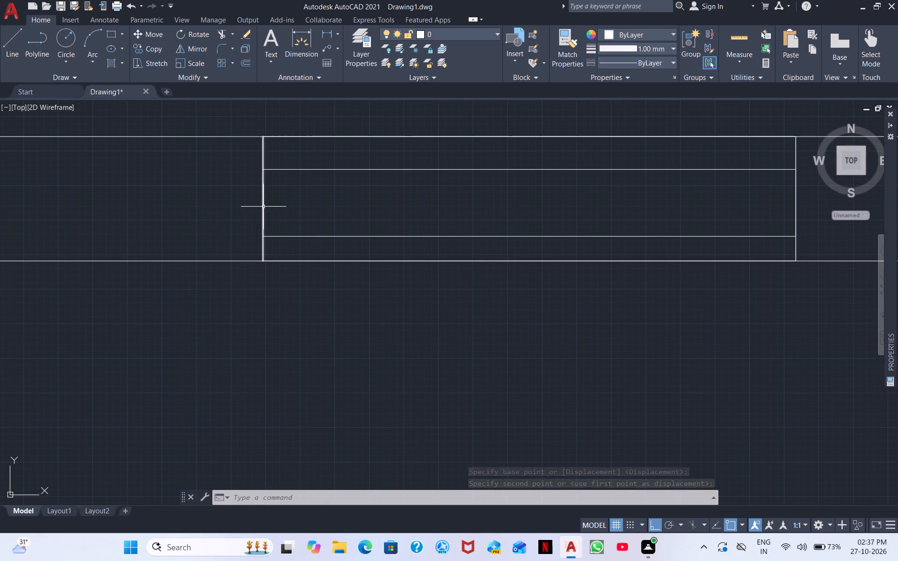
pyautogui.click(419, 261)
pyautogui.click(437, 236)
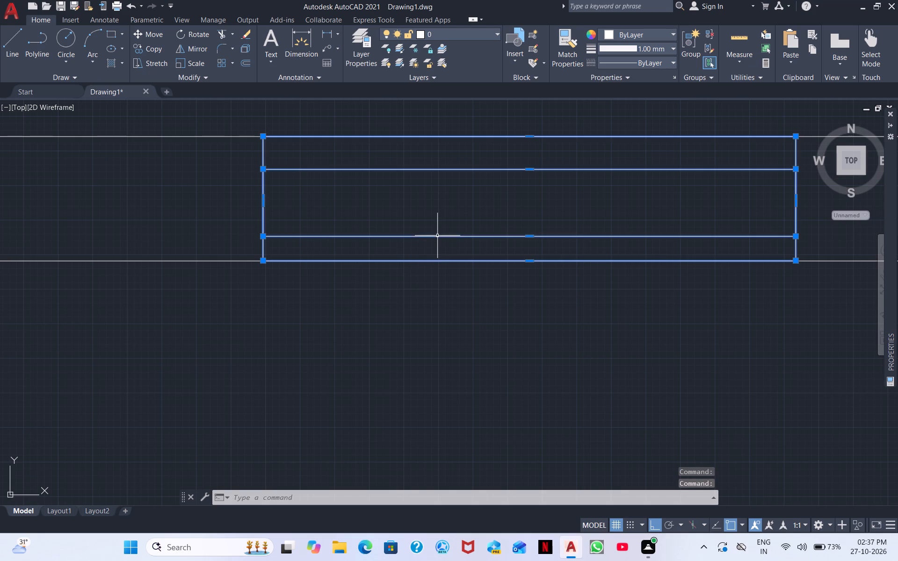
pyautogui.rightClick(444, 226)
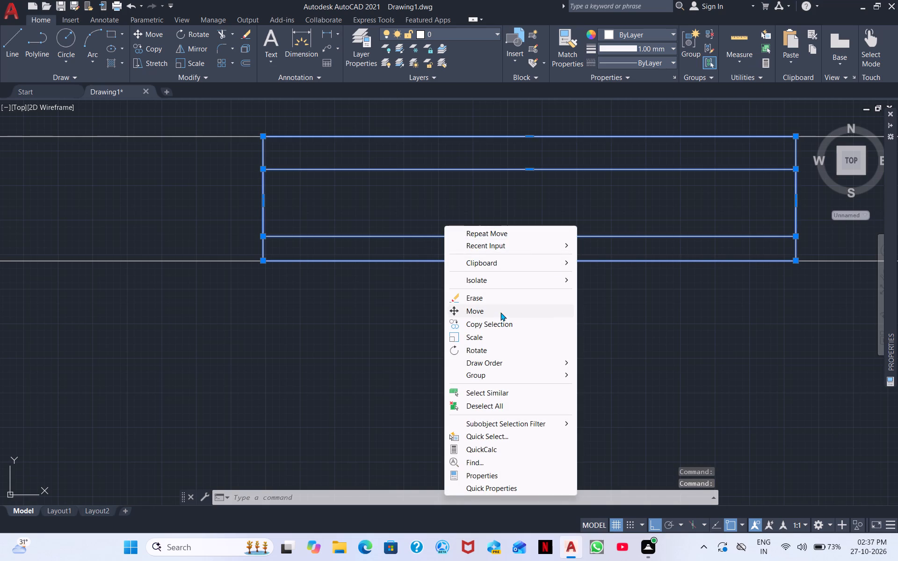
pyautogui.click(501, 311)
pyautogui.click(530, 202)
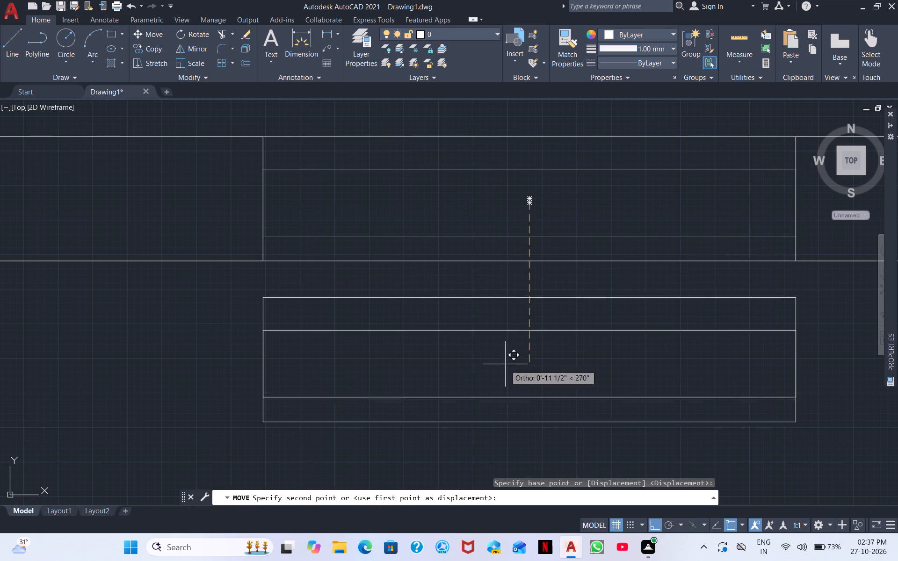
pyautogui.click(505, 367)
# Trim the upper and lower wall lines between the end lines of the left window opening.
pyautogui.scroll(-3, 514, 266)
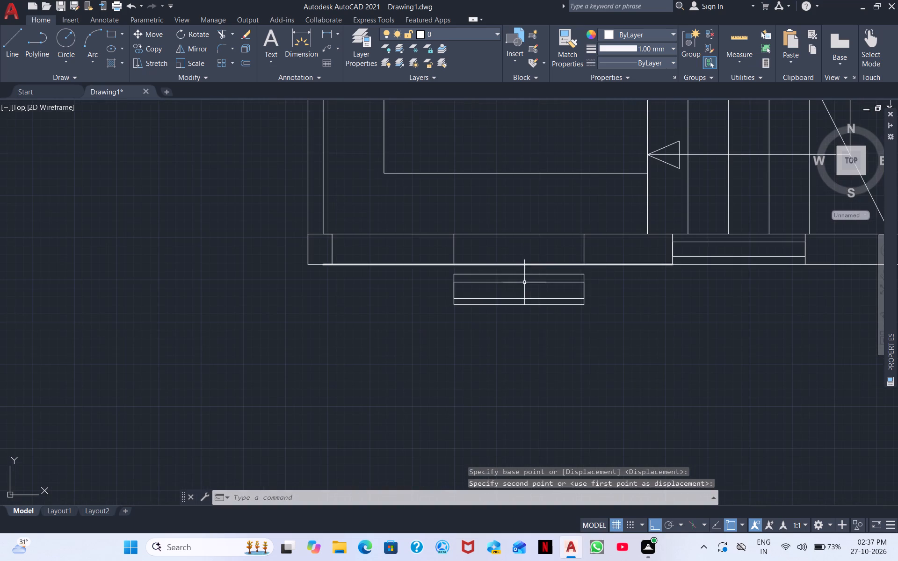
pyautogui.click(219, 35)
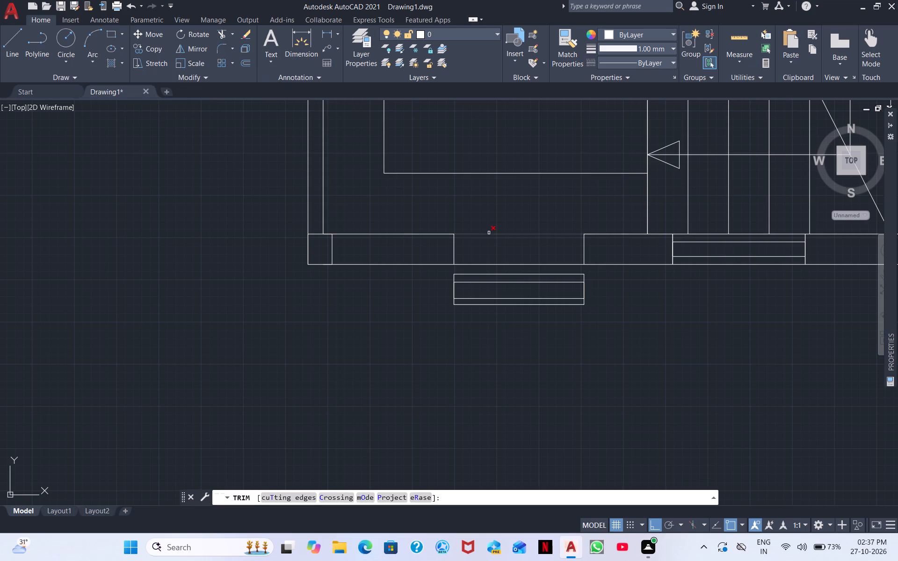
pyautogui.click(489, 233)
pyautogui.click(489, 265)
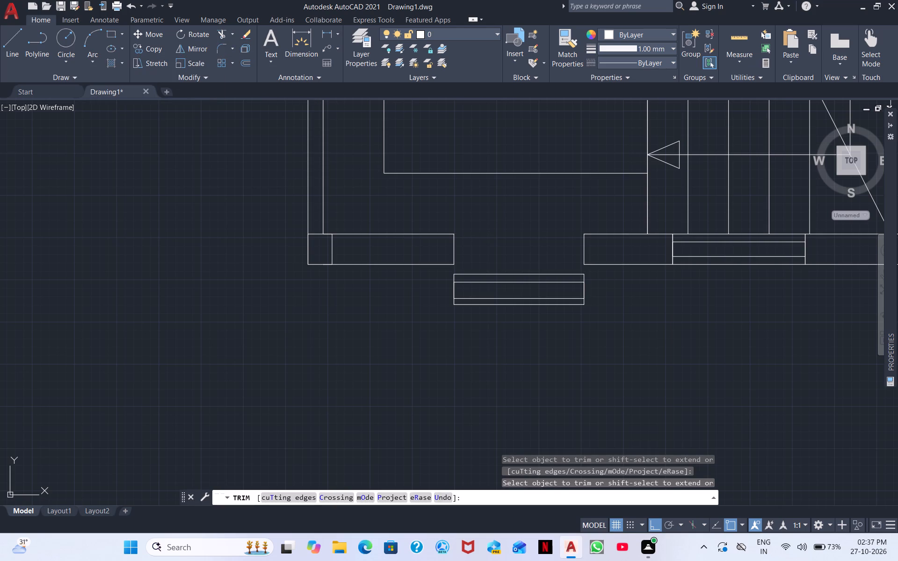
pyautogui.press('Escape')
# Move the left window's rectangles back up into the trimmed opening, matching their lower-left corner to the opening's lower-left corner.
pyautogui.moveTo(546, 344); pyautogui.dragTo(543, 337)
pyautogui.click(501, 261)
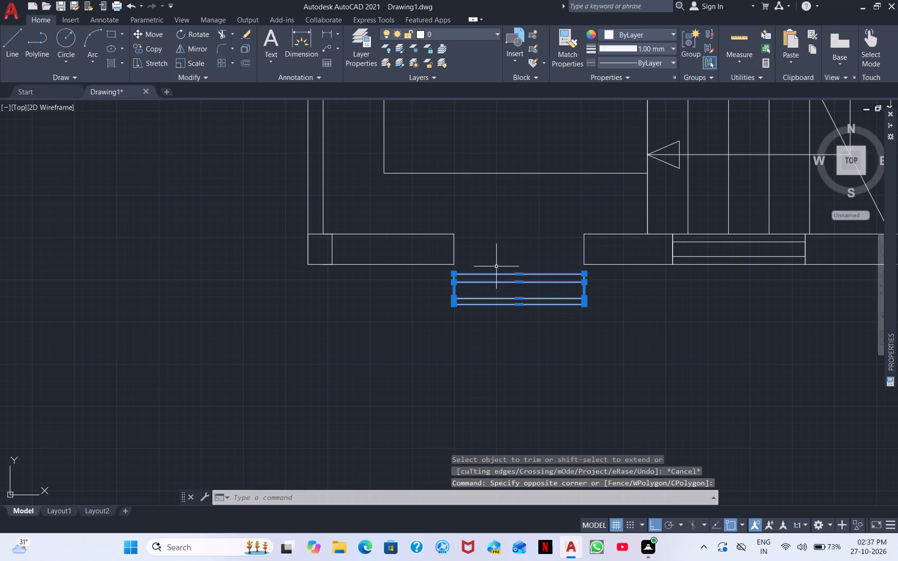
pyautogui.rightClick(493, 247)
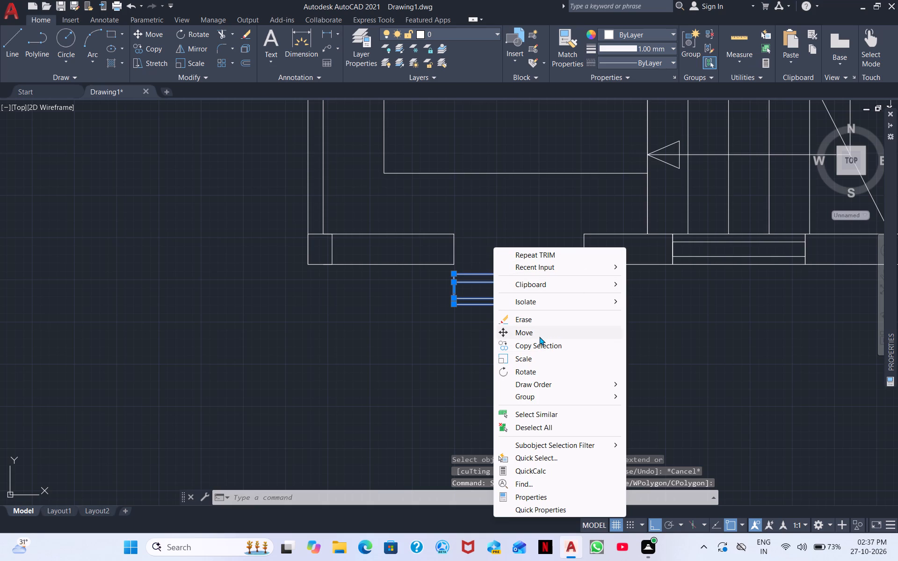
pyautogui.click(539, 337)
pyautogui.scroll(3, 445, 303)
pyautogui.click(471, 315)
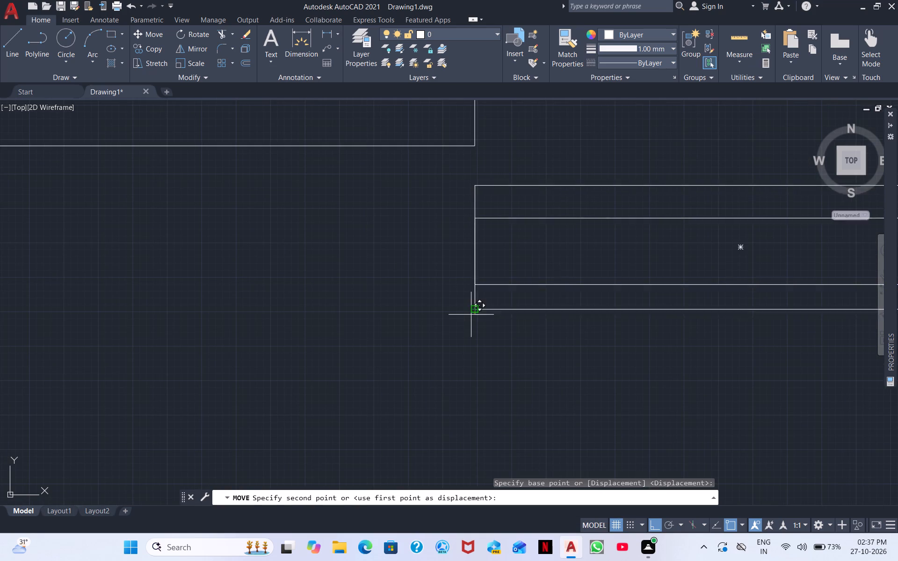
pyautogui.click(473, 145)
pyautogui.scroll(-3, 470, 168)
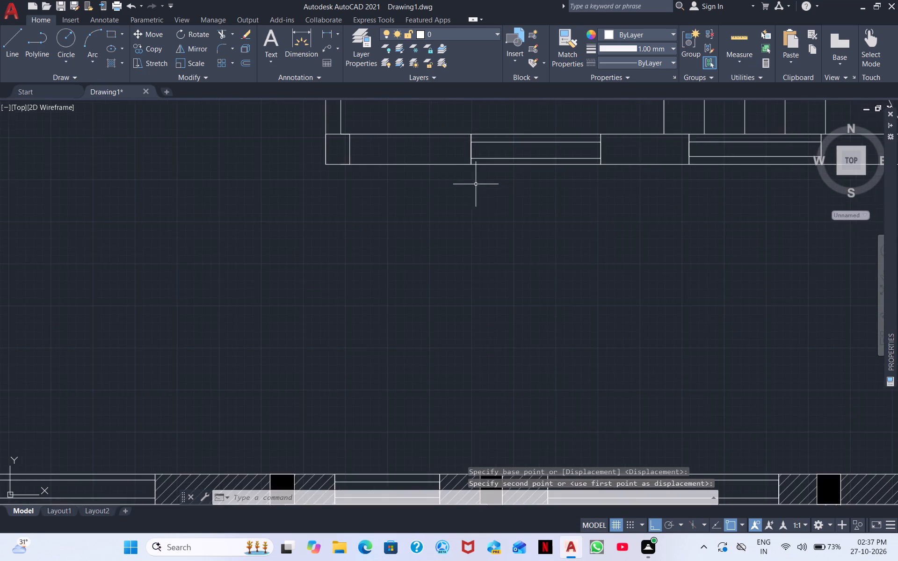
# Examine the upper floor plan against the finished plan below, focusing on the sliding-door wall and the small balcony.
pyautogui.scroll(-2, 494, 208)
pyautogui.moveTo(490, 214); pyautogui.dragTo(353, 325, button='middle')
pyautogui.scroll(-1, 353, 332)
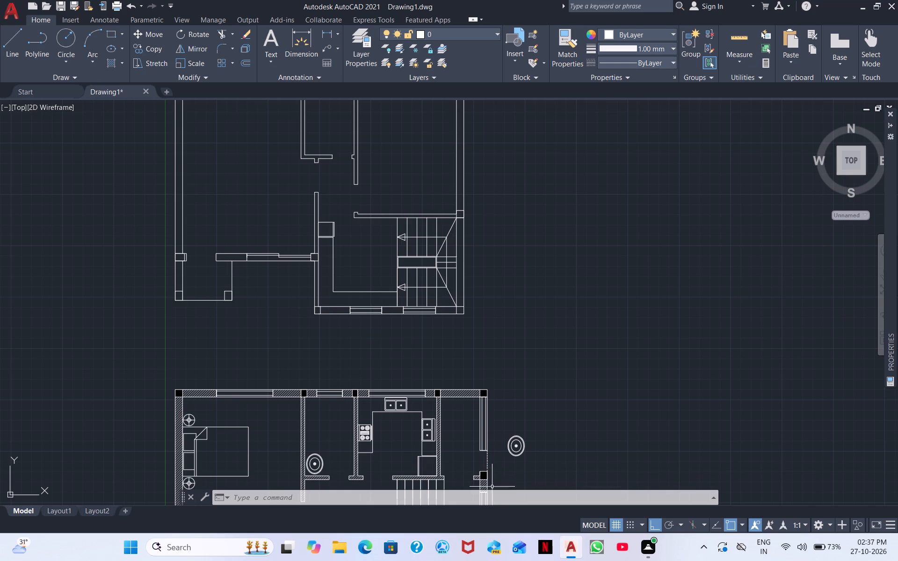
pyautogui.scroll(-1, 388, 200)
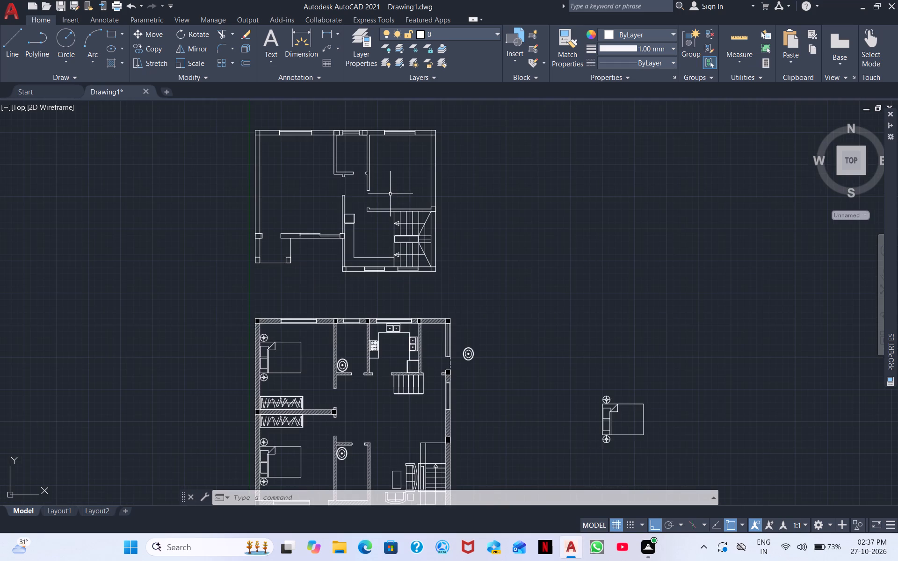
pyautogui.scroll(1, 390, 193)
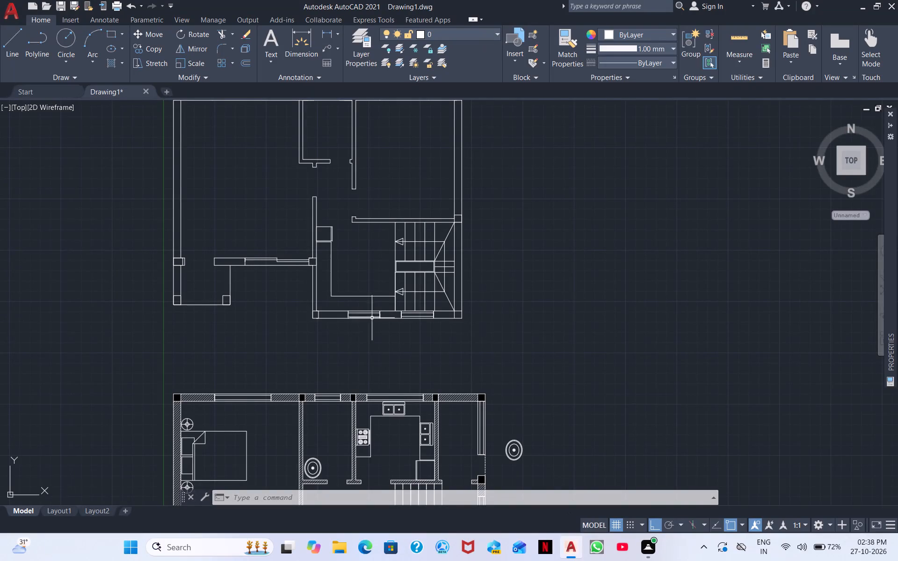
pyautogui.scroll(2, 269, 280)
pyautogui.moveTo(269, 287); pyautogui.dragTo(496, 342, button='middle')
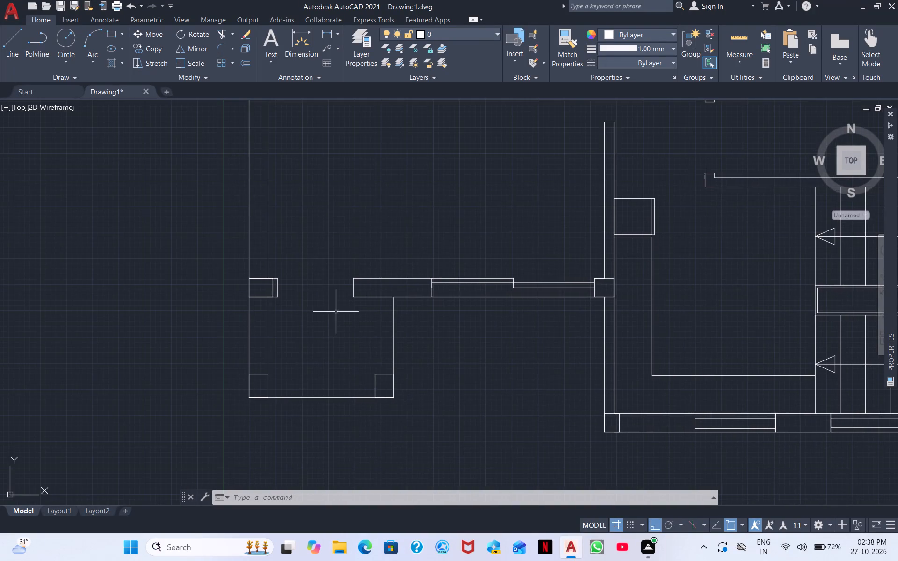
pyautogui.scroll(1, 332, 311)
pyautogui.moveTo(319, 275); pyautogui.dragTo(334, 358, button='middle')
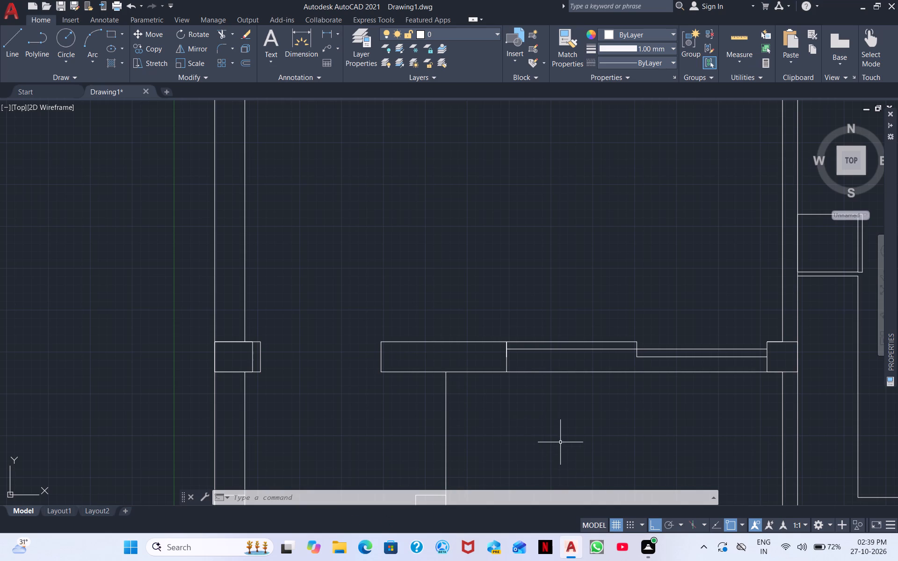
pyautogui.scroll(2, 561, 442)
pyautogui.moveTo(500, 422); pyautogui.dragTo(499, 428, button='middle')
pyautogui.scroll(-2, 499, 428)
pyautogui.moveTo(500, 429); pyautogui.dragTo(576, 352, button='middle')
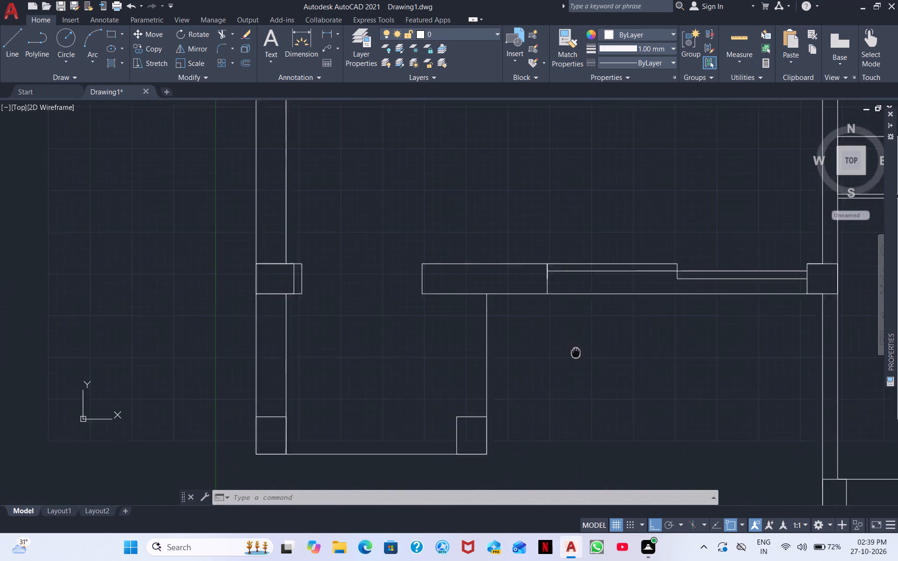
pyautogui.moveTo(576, 352); pyautogui.dragTo(592, 344, button='middle')
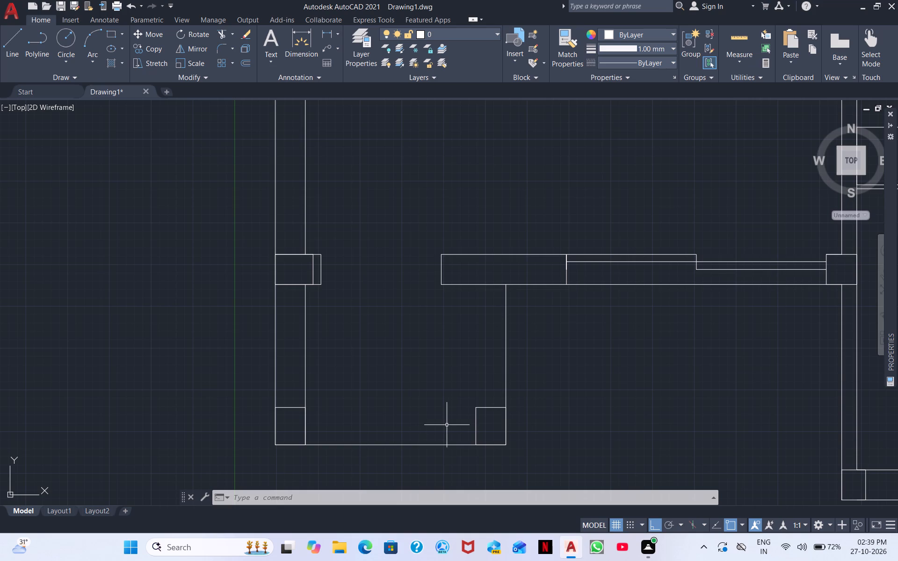
# Fill the four column squares along the upper floor plan's top wall with a solid black (0,0,0) hatch.
pyautogui.moveTo(440, 379); pyautogui.dragTo(397, 424, button='middle')
pyautogui.scroll(-2, 402, 367)
pyautogui.moveTo(415, 309); pyautogui.dragTo(389, 441, button='middle')
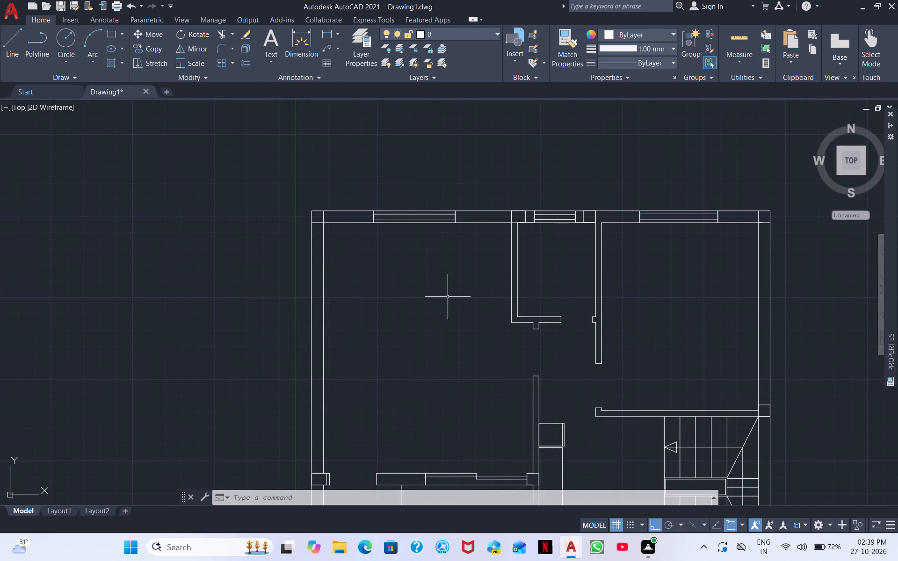
pyautogui.click(122, 64)
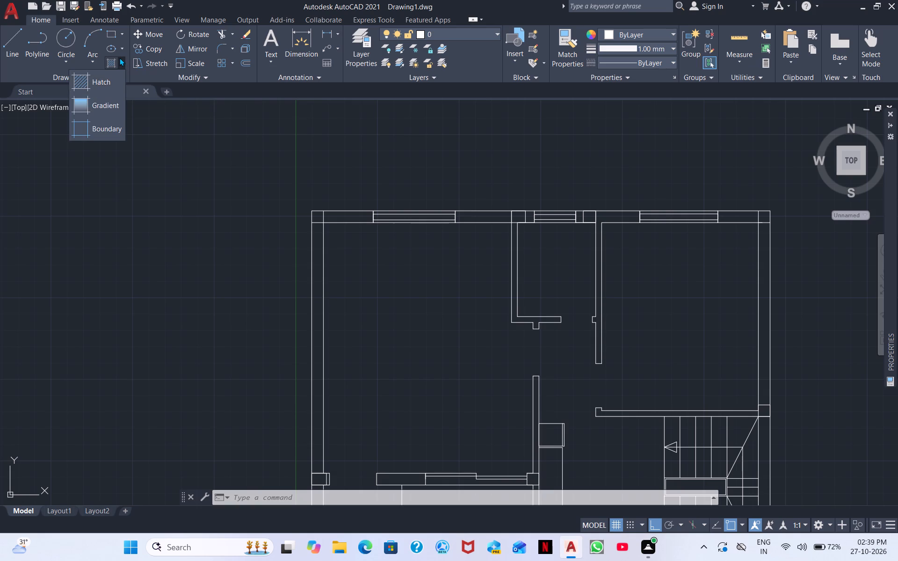
pyautogui.click(114, 61)
pyautogui.click(114, 43)
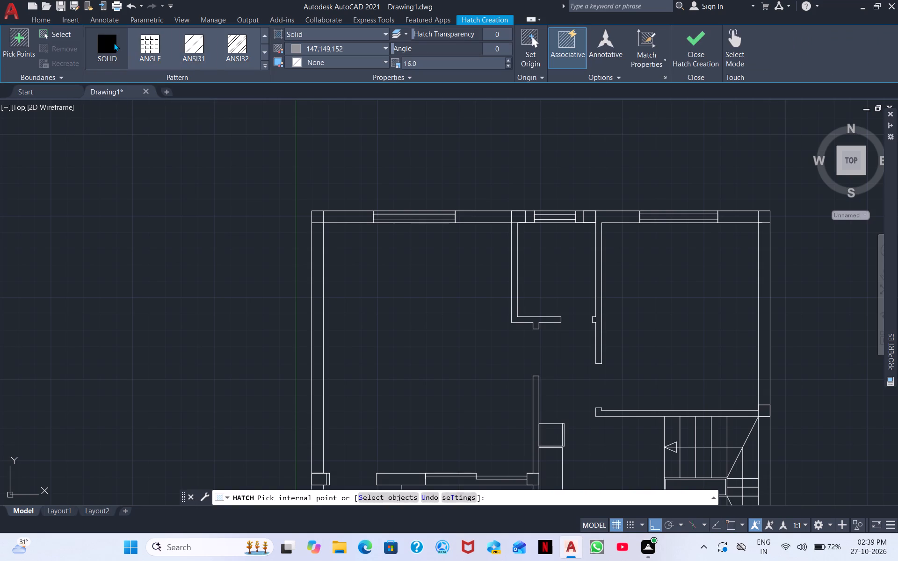
pyautogui.click(309, 46)
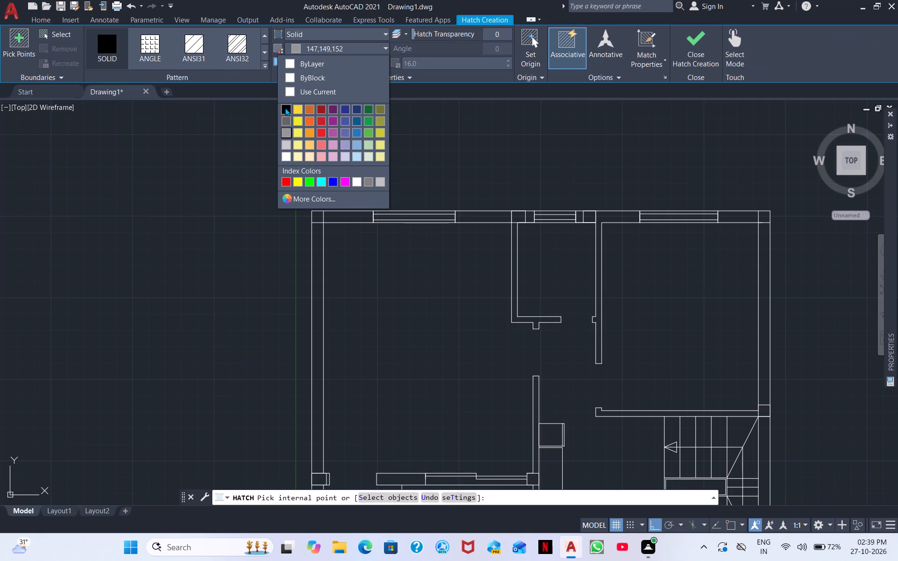
pyautogui.click(284, 108)
pyautogui.scroll(3, 304, 257)
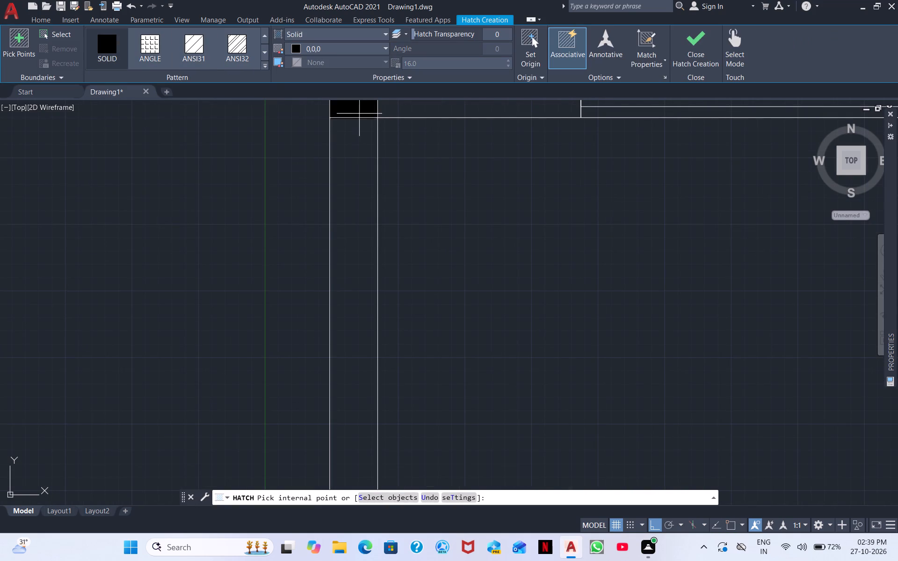
pyautogui.click(359, 113)
pyautogui.scroll(-2, 465, 201)
pyautogui.moveTo(503, 246); pyautogui.dragTo(74, 381, button='middle')
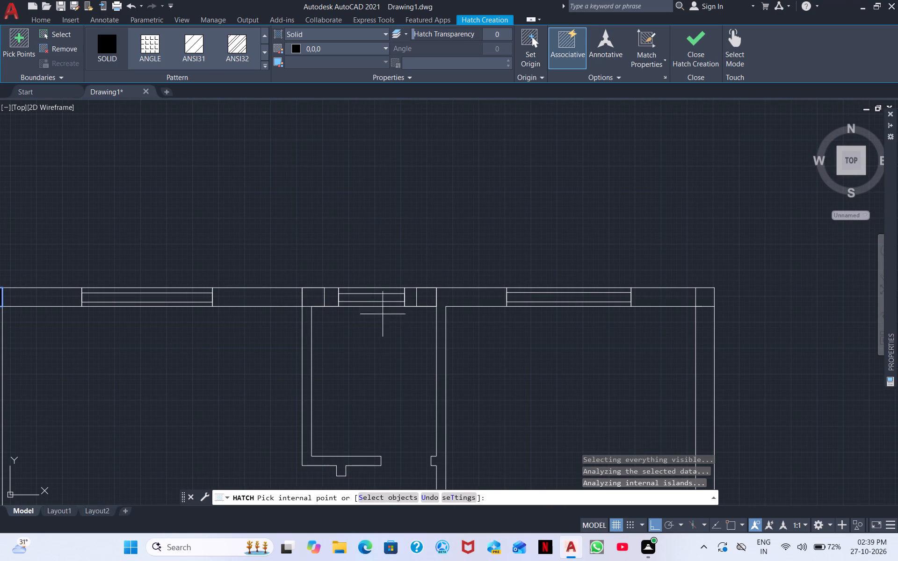
pyautogui.click(313, 300)
pyautogui.click(424, 297)
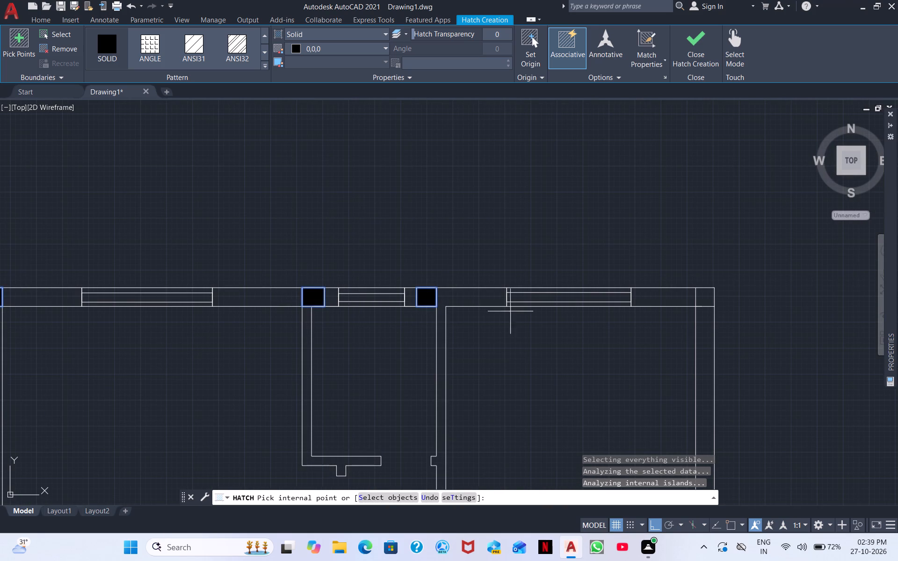
pyautogui.click(704, 299)
pyautogui.scroll(-1, 525, 466)
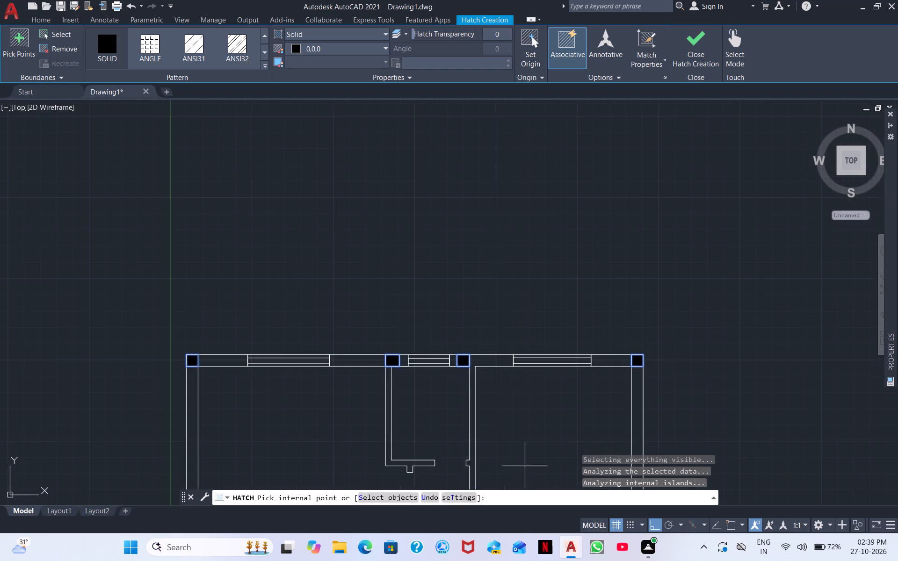
# Add solid black fill to the columns at both ends of the sliding-door wall and at the balcony's lower-left corner.
pyautogui.moveTo(531, 439); pyautogui.dragTo(458, 247, button='middle')
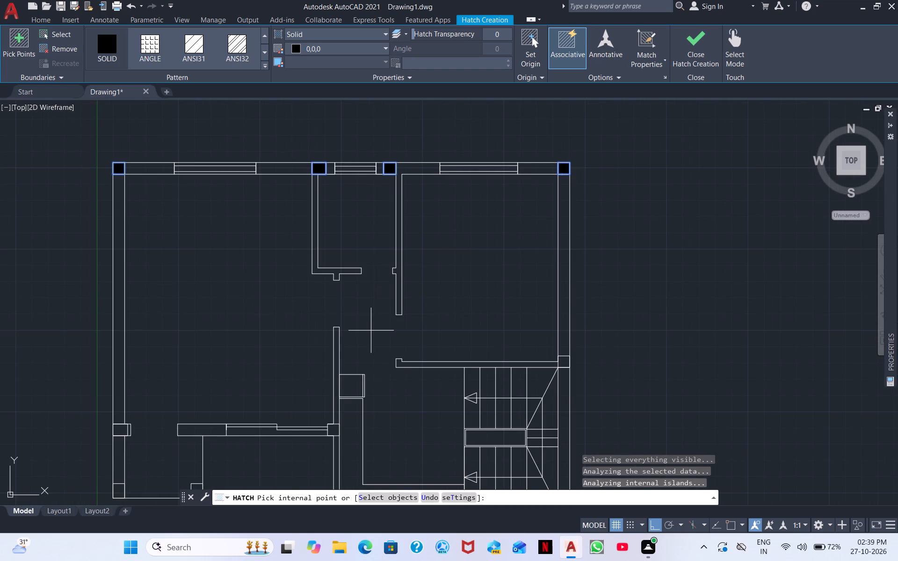
pyautogui.moveTo(393, 403); pyautogui.dragTo(393, 262, button='middle')
pyautogui.scroll(3, 290, 302)
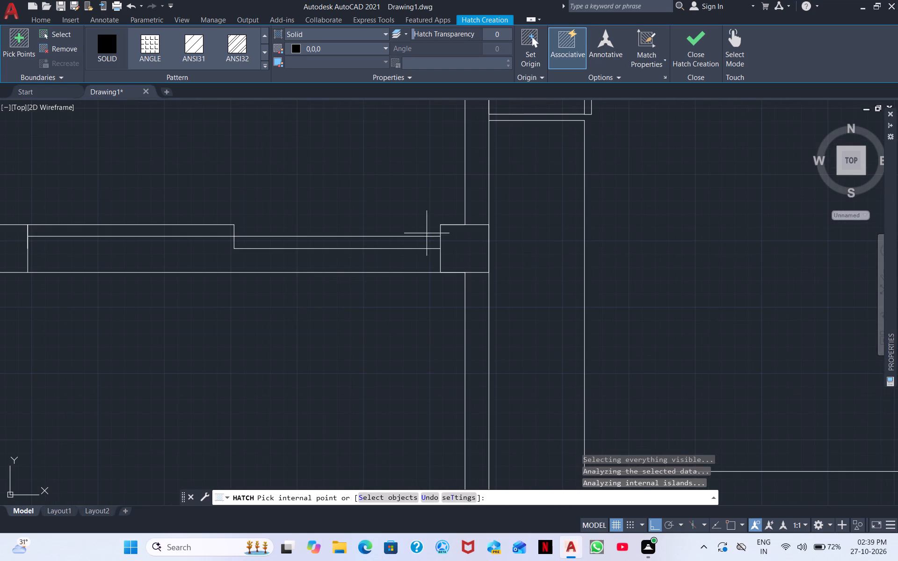
pyautogui.click(472, 258)
pyautogui.scroll(-3, 283, 361)
pyautogui.moveTo(224, 410); pyautogui.dragTo(410, 355, button='middle')
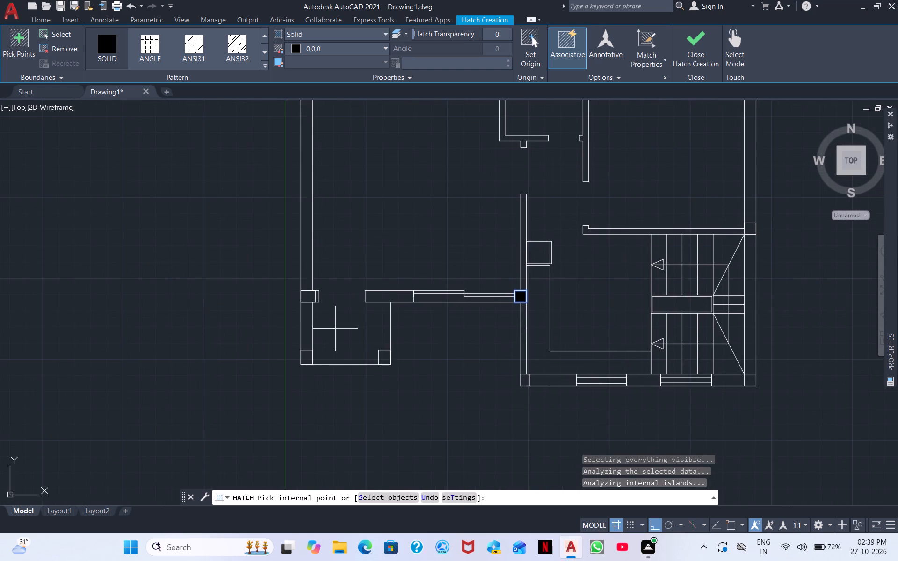
pyautogui.scroll(3, 330, 323)
pyautogui.moveTo(292, 305); pyautogui.dragTo(494, 336, button='middle')
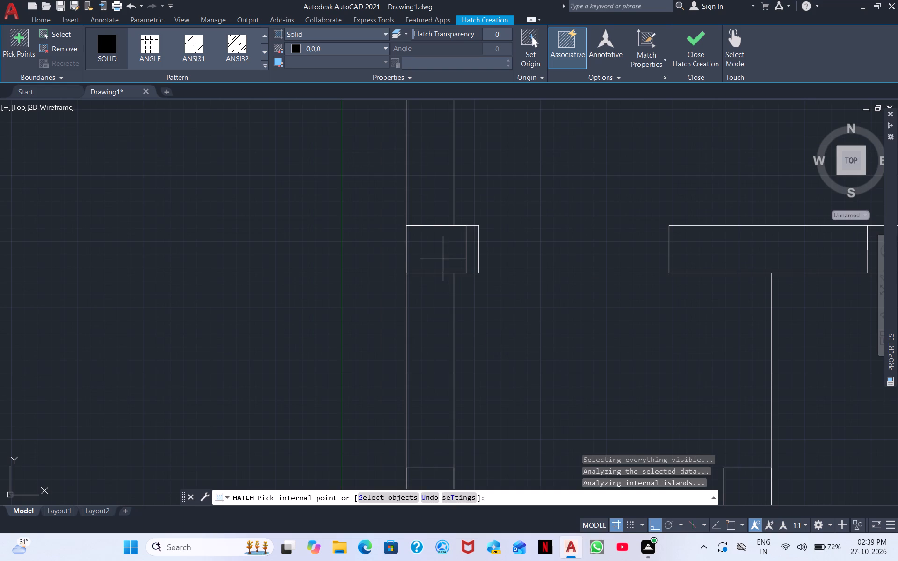
pyautogui.click(443, 259)
pyautogui.scroll(-2, 501, 347)
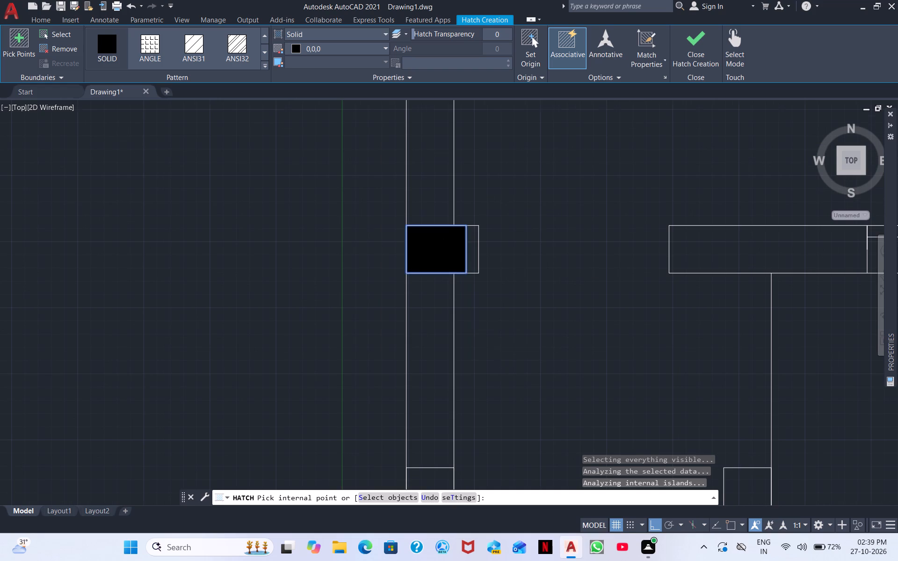
pyautogui.moveTo(509, 361); pyautogui.dragTo(454, 222, button='middle')
pyautogui.click(392, 305)
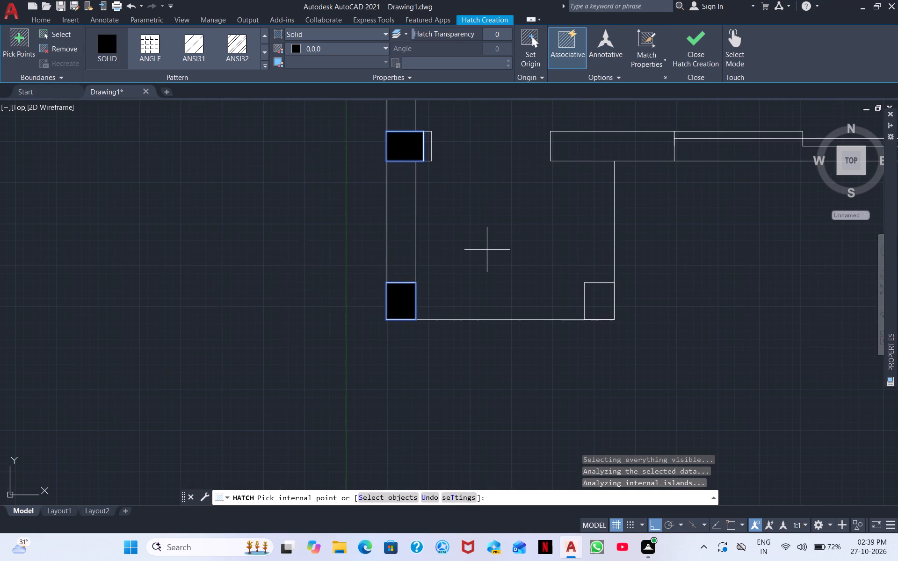
# Add solid black fill to the stair room's two bottom corner columns and the right-wall column above the stairs, and finish the hatch.
pyautogui.scroll(-2, 487, 249)
pyautogui.scroll(-1, 675, 280)
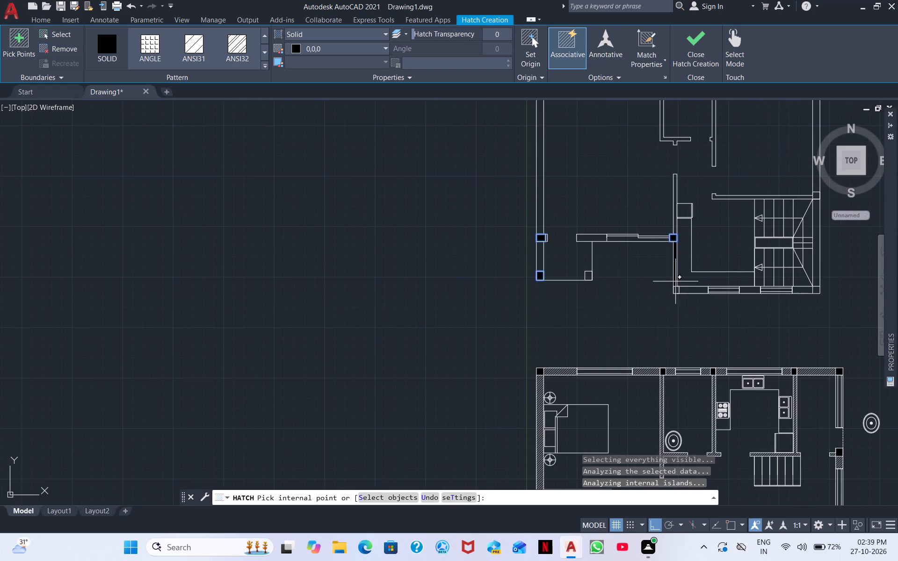
pyautogui.scroll(3, 666, 284)
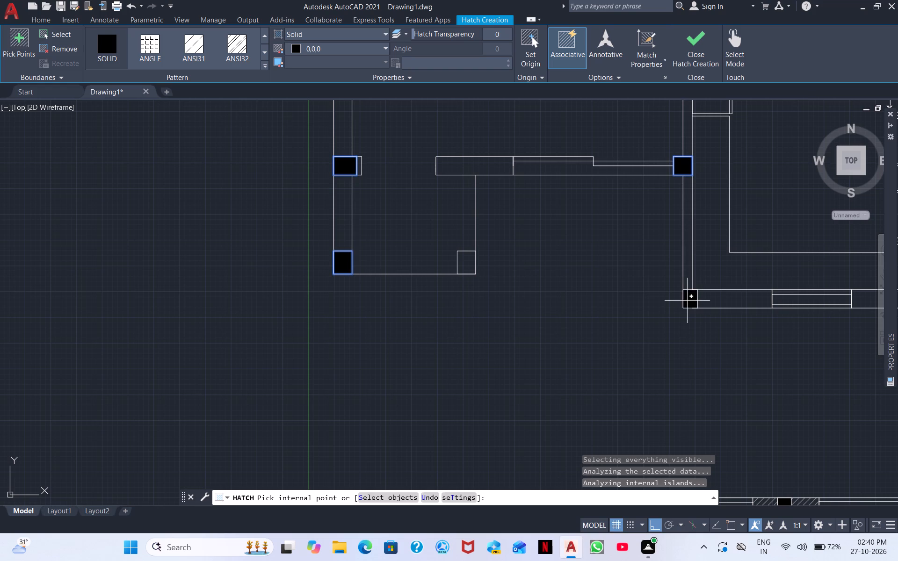
pyautogui.click(687, 301)
pyautogui.scroll(-1, 754, 339)
pyautogui.moveTo(720, 374); pyautogui.dragTo(198, 368, button='middle')
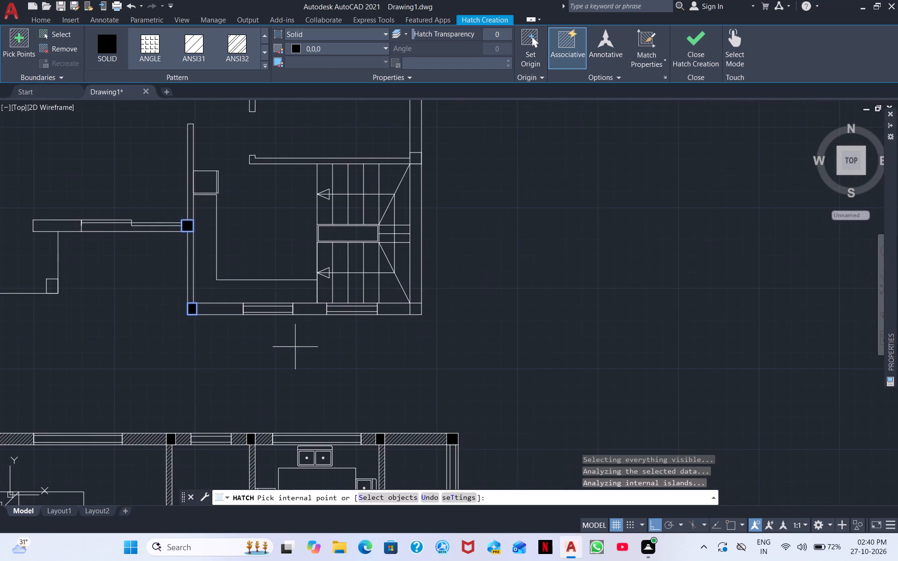
pyautogui.scroll(2, 420, 308)
pyautogui.click(411, 316)
pyautogui.scroll(-2, 461, 252)
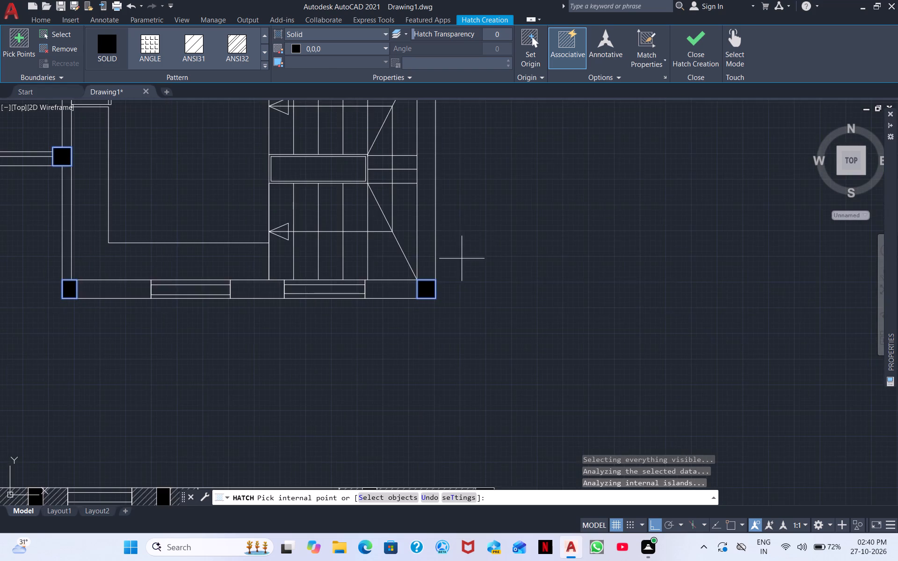
pyautogui.moveTo(448, 309); pyautogui.dragTo(440, 539, button='middle')
pyautogui.click(420, 282)
pyautogui.moveTo(466, 252); pyautogui.dragTo(483, 353, button='middle')
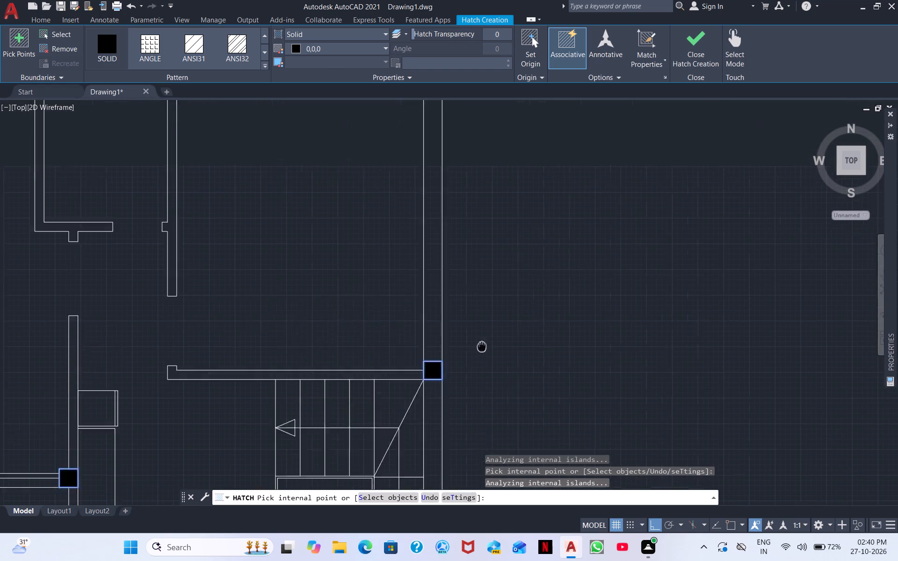
pyautogui.moveTo(483, 353); pyautogui.dragTo(517, 511, button='middle')
pyautogui.scroll(-2, 486, 314)
pyautogui.scroll(1, 660, 322)
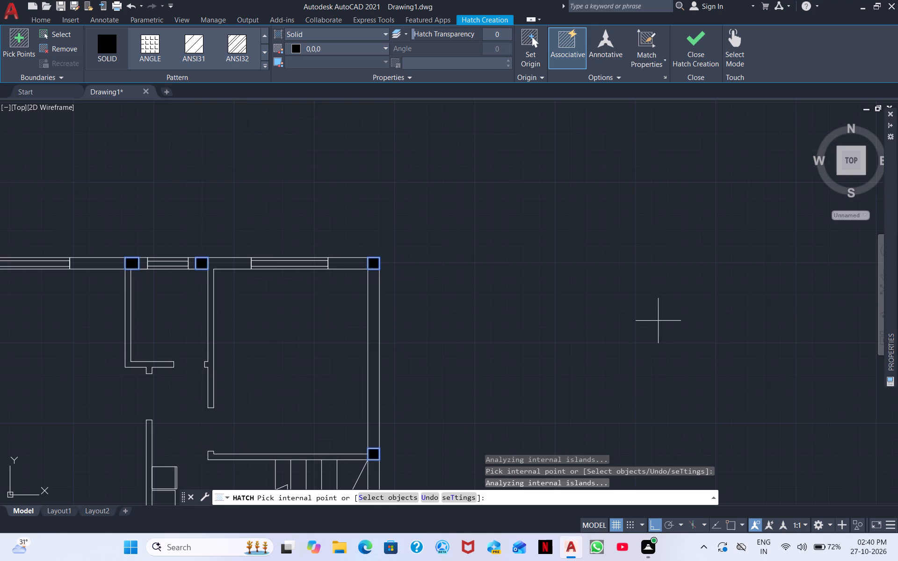
pyautogui.moveTo(607, 401); pyautogui.dragTo(659, 263, button='middle')
pyautogui.moveTo(562, 342); pyautogui.dragTo(571, 316, button='middle')
pyautogui.moveTo(566, 333); pyautogui.dragTo(591, 256, button='middle')
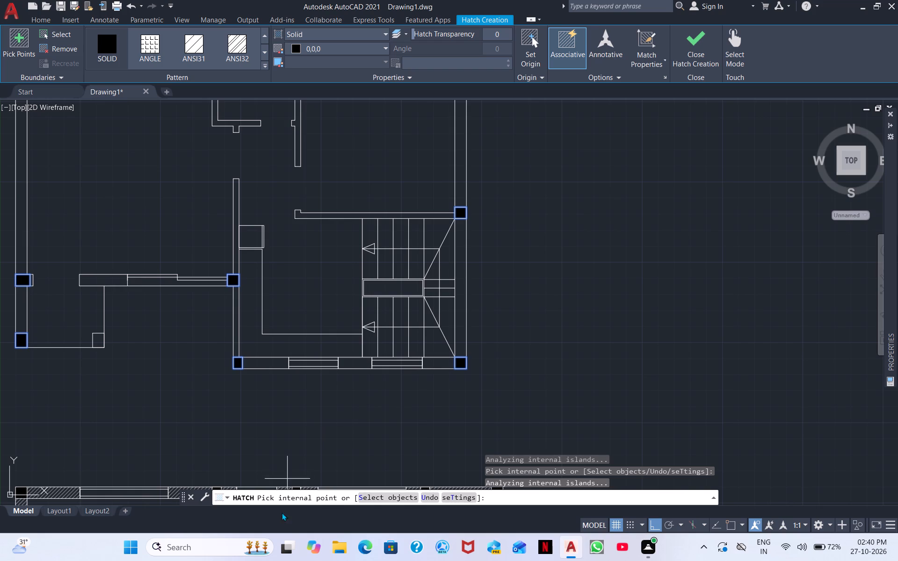
pyautogui.rightClick(580, 302)
pyautogui.click(640, 311)
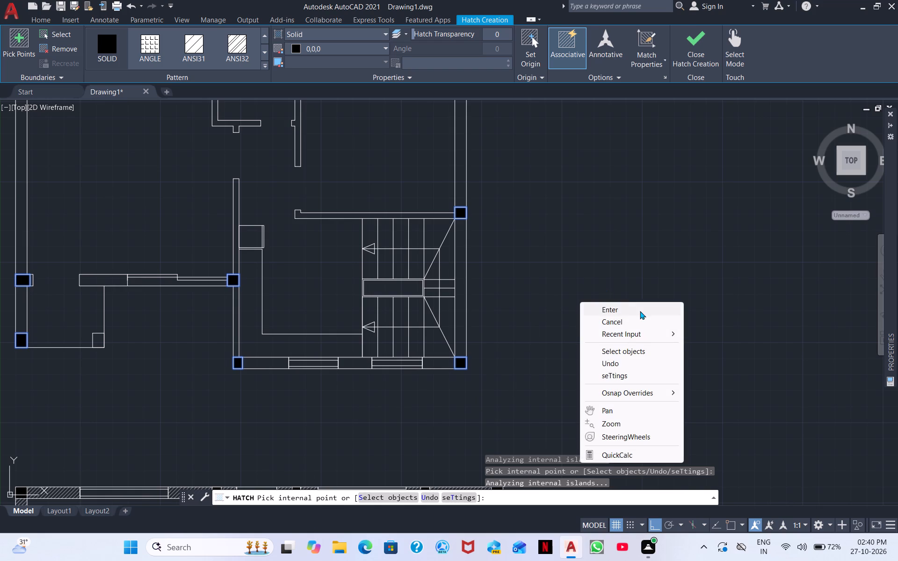
# Hatch the upper floor plan's left exterior wall with the ANSI31 pattern in grey 147,149,152.
pyautogui.scroll(-2, 541, 306)
pyautogui.moveTo(663, 365); pyautogui.dragTo(687, 372, button='middle')
pyautogui.scroll(2, 379, 260)
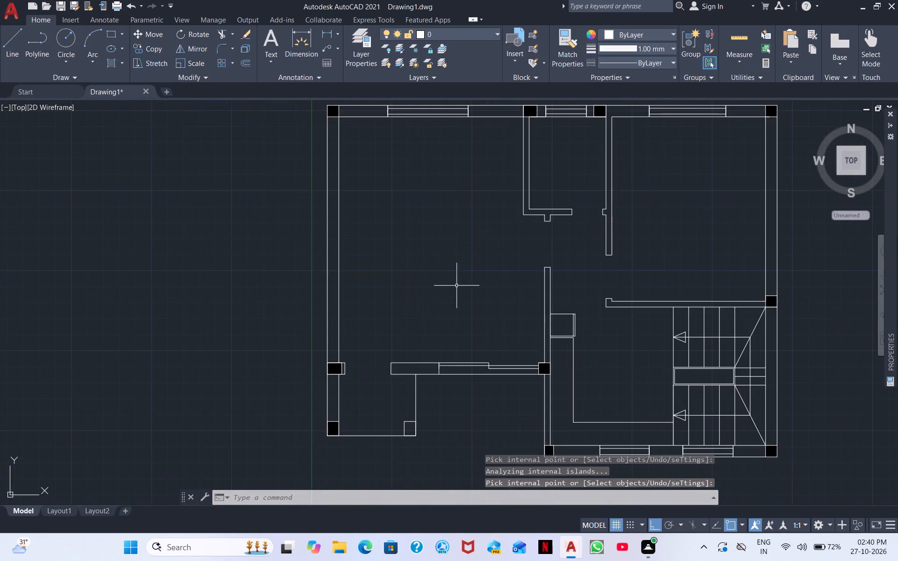
pyautogui.moveTo(504, 294); pyautogui.dragTo(503, 406, button='middle')
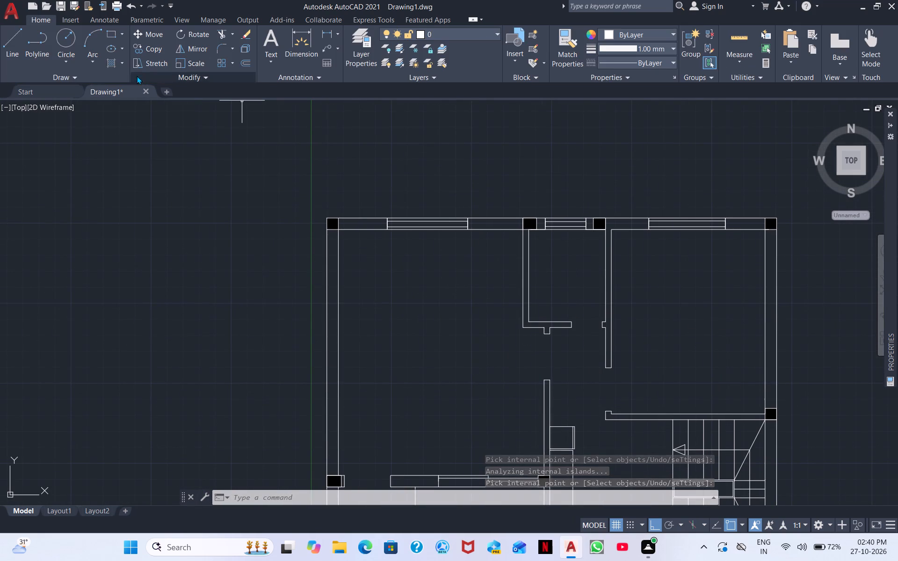
pyautogui.click(113, 65)
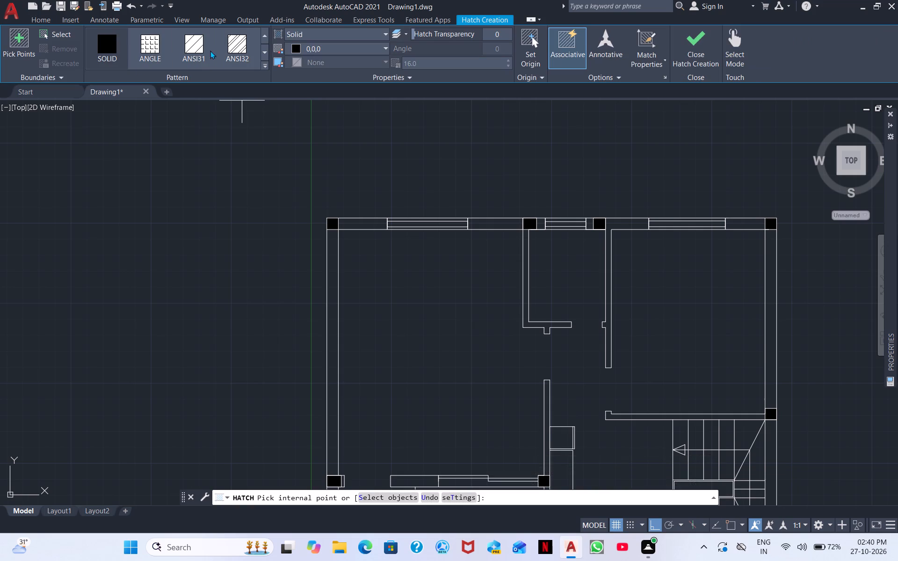
pyautogui.click(205, 50)
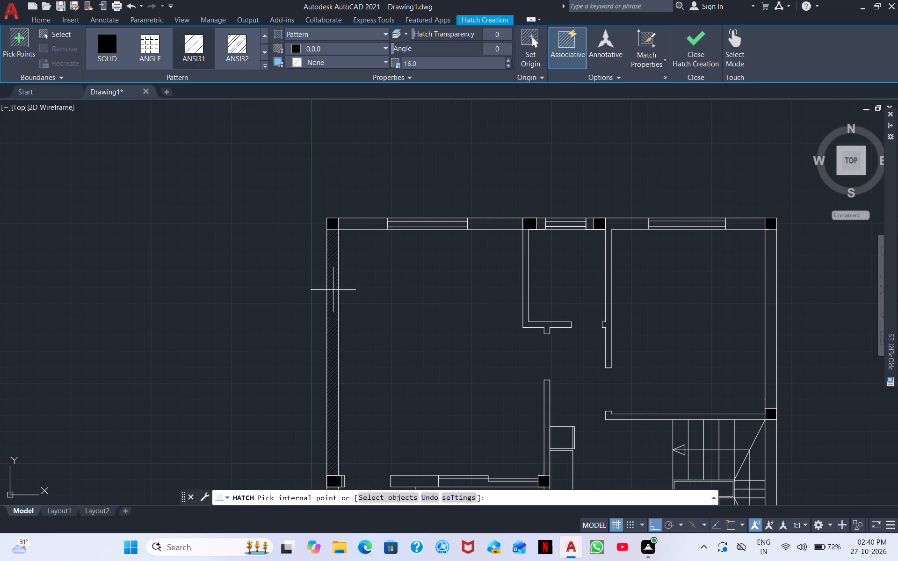
pyautogui.click(333, 290)
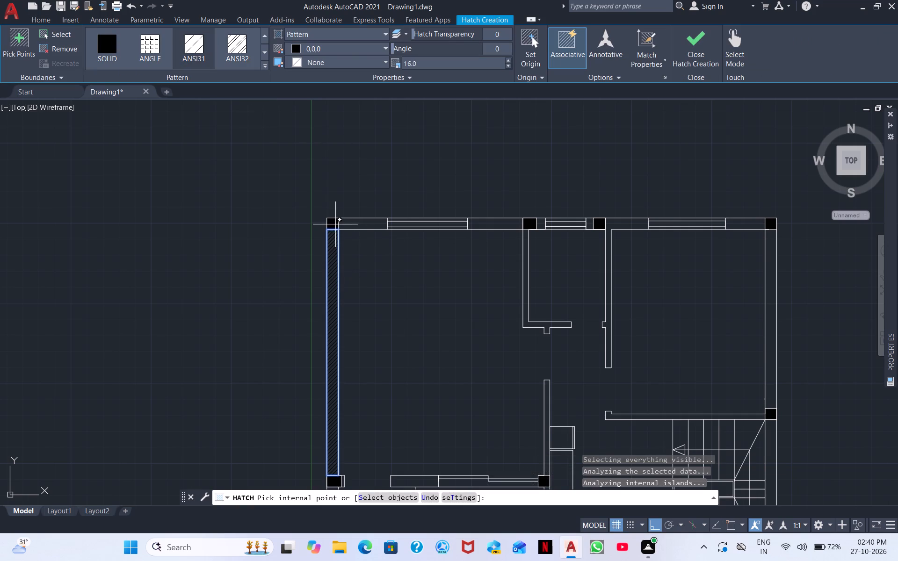
pyautogui.click(357, 49)
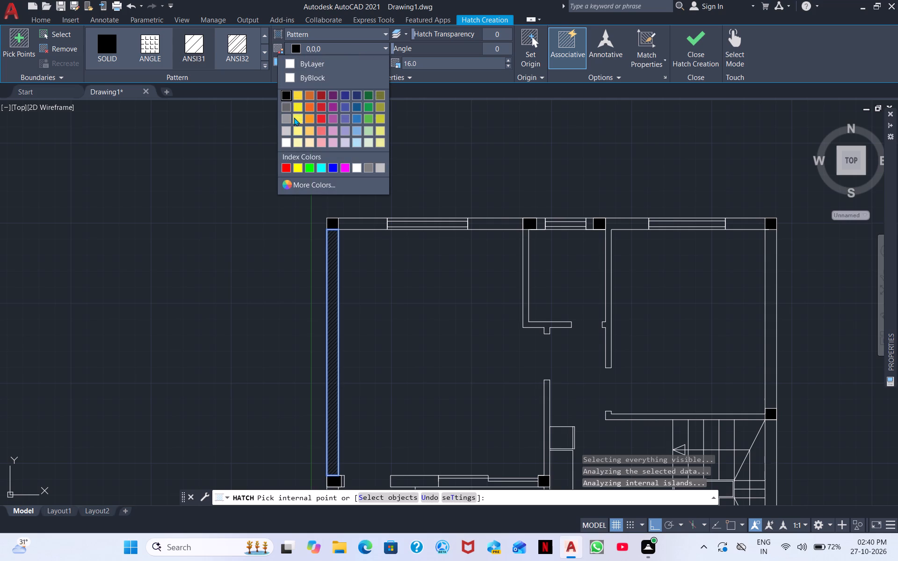
pyautogui.click(285, 117)
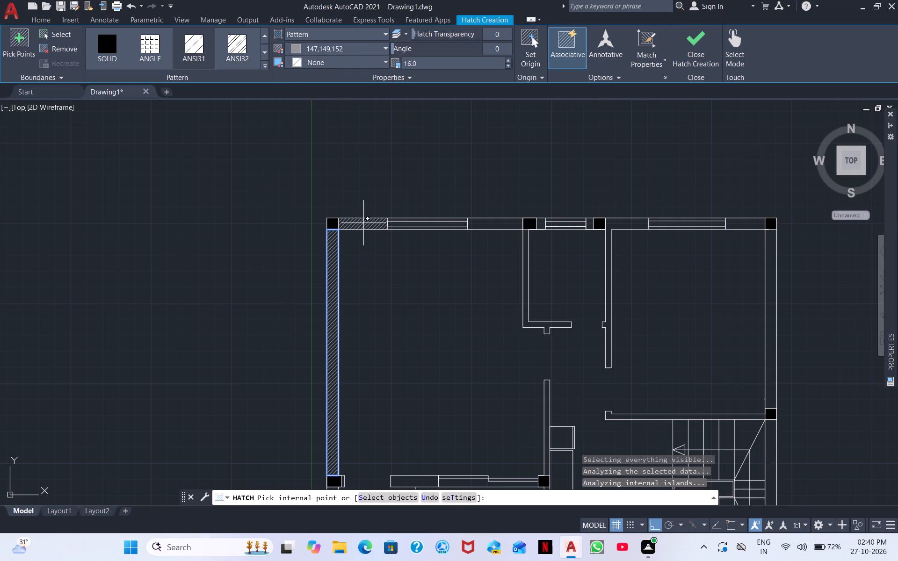
# Add the ANSI31 hatch to the top wall segments from the left corner to the third window, including both small-room partitions.
pyautogui.click(363, 223)
pyautogui.click(505, 223)
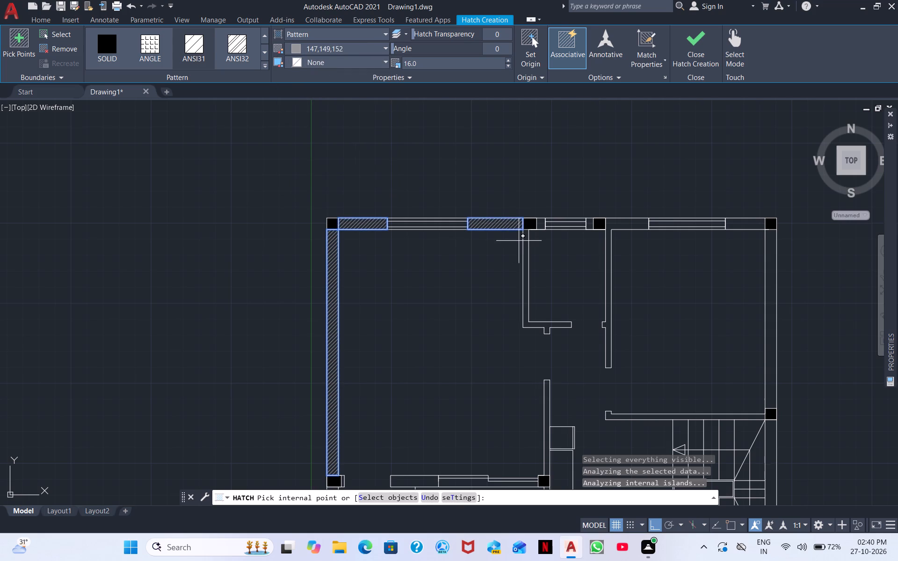
pyautogui.scroll(2, 519, 241)
pyautogui.click(556, 210)
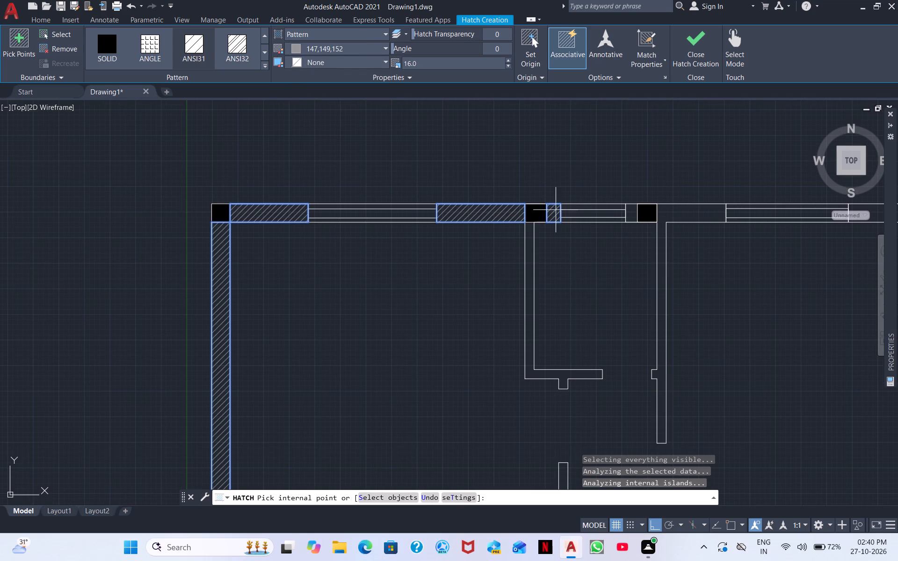
pyautogui.click(635, 208)
pyautogui.click(673, 213)
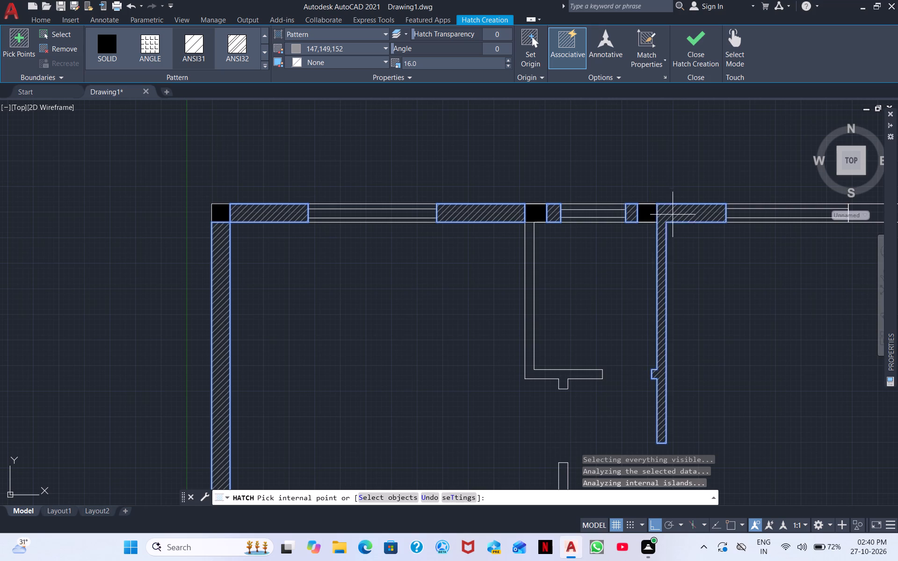
pyautogui.click(530, 340)
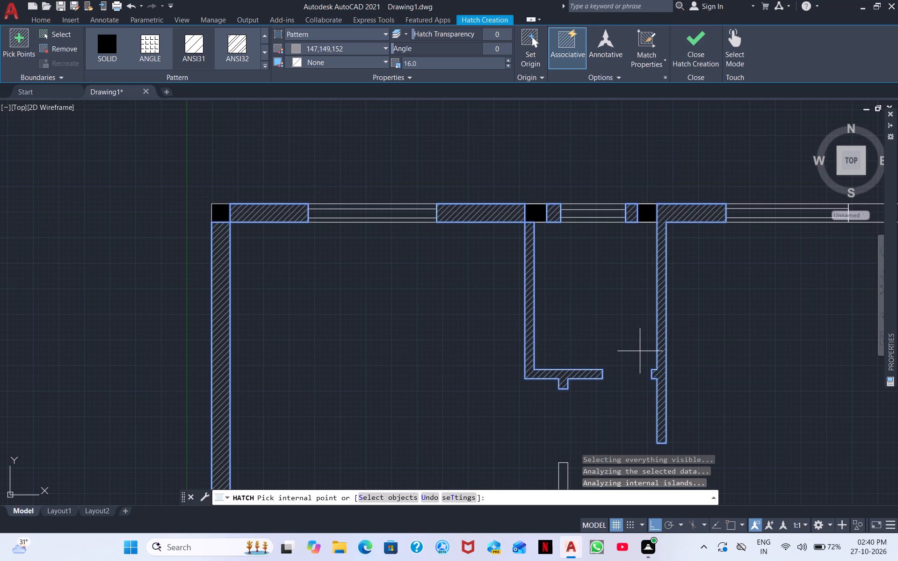
# Add the ANSI31 hatch to the top wall's right-end segment, the right exterior wall above and below its column, and the wall above the stairs.
pyautogui.scroll(-1, 640, 350)
pyautogui.moveTo(764, 340); pyautogui.dragTo(377, 397, button='middle')
pyautogui.scroll(2, 380, 380)
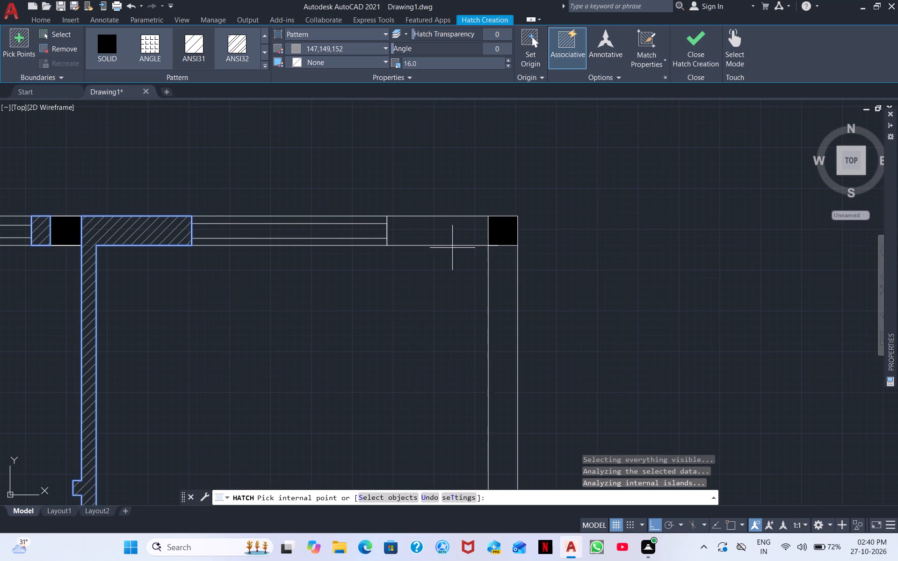
pyautogui.click(444, 236)
pyautogui.click(513, 299)
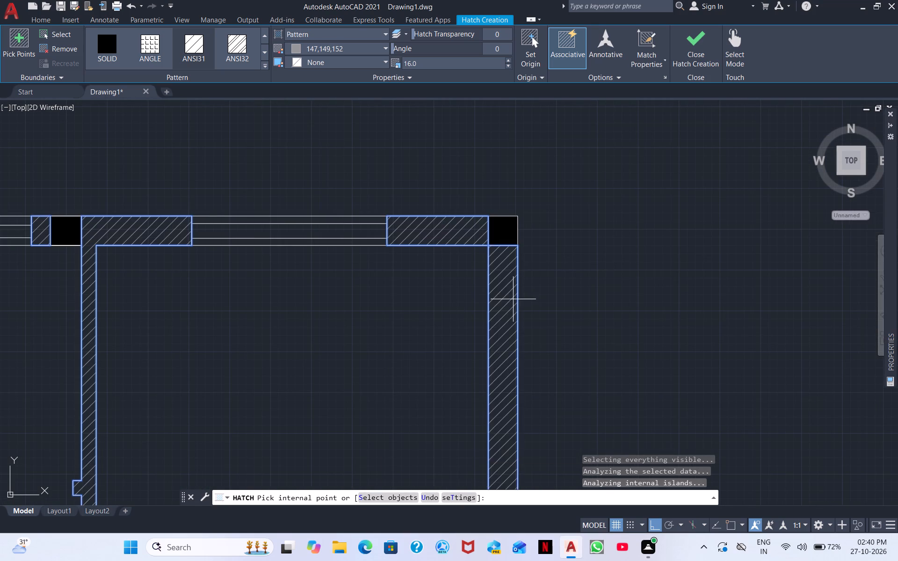
pyautogui.scroll(-1, 456, 330)
pyautogui.moveTo(500, 376); pyautogui.dragTo(485, 213, button='middle')
pyautogui.scroll(2, 387, 430)
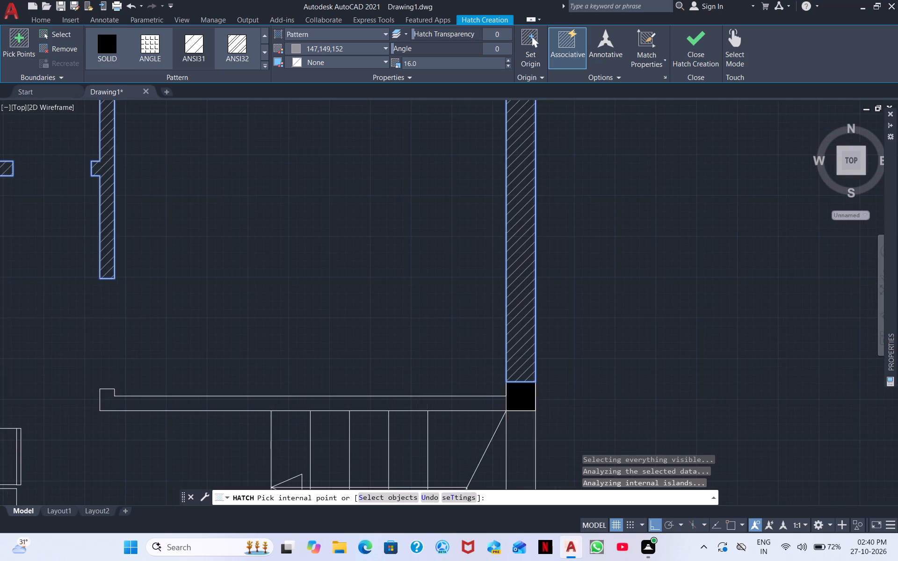
pyautogui.click(404, 381)
pyautogui.scroll(-1, 403, 383)
pyautogui.moveTo(605, 412); pyautogui.dragTo(607, 411, button='middle')
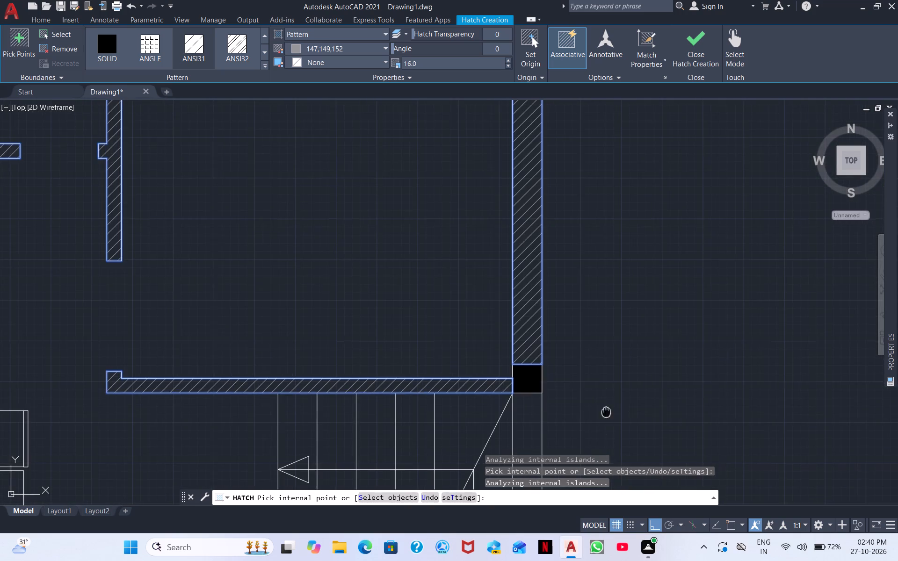
pyautogui.moveTo(607, 411); pyautogui.dragTo(607, 262, button='middle')
pyautogui.click(538, 331)
# Add the ANSI31 hatch to the stair room's three bottom wall segments and its left wall below the sliding-door wall.
pyautogui.scroll(-2, 541, 338)
pyautogui.moveTo(775, 369); pyautogui.dragTo(759, 299, button='middle')
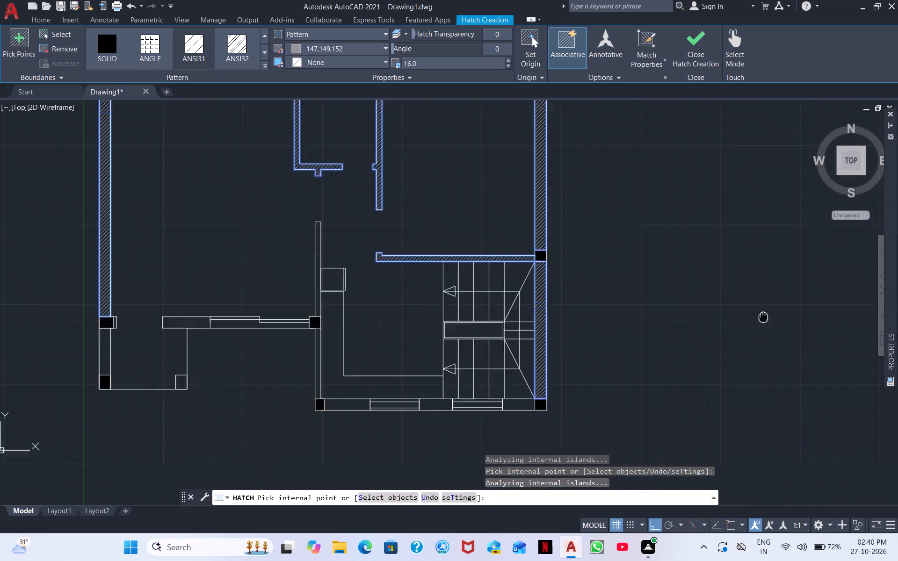
pyautogui.moveTo(759, 299); pyautogui.dragTo(725, 133, button='middle')
pyautogui.scroll(2, 444, 246)
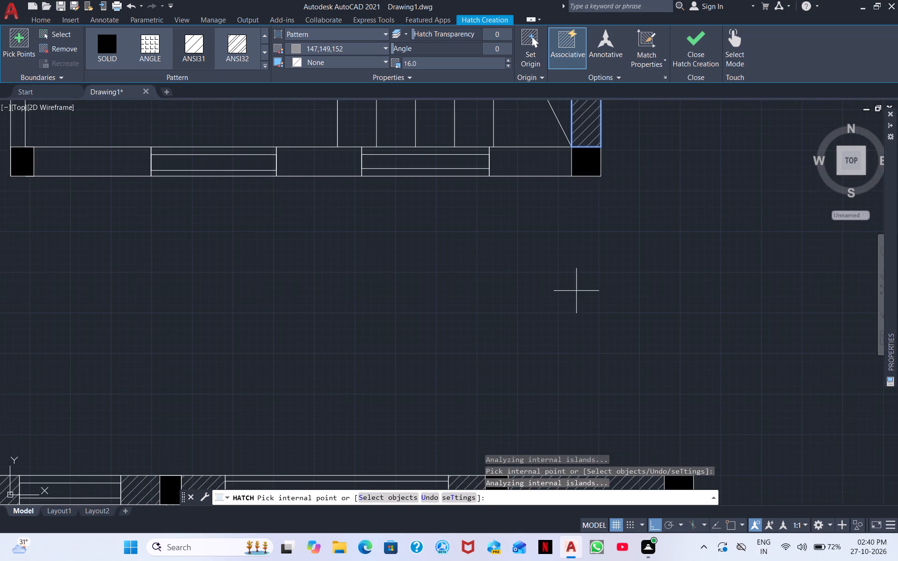
pyautogui.moveTo(573, 260); pyautogui.dragTo(663, 415, button='middle')
pyautogui.click(630, 326)
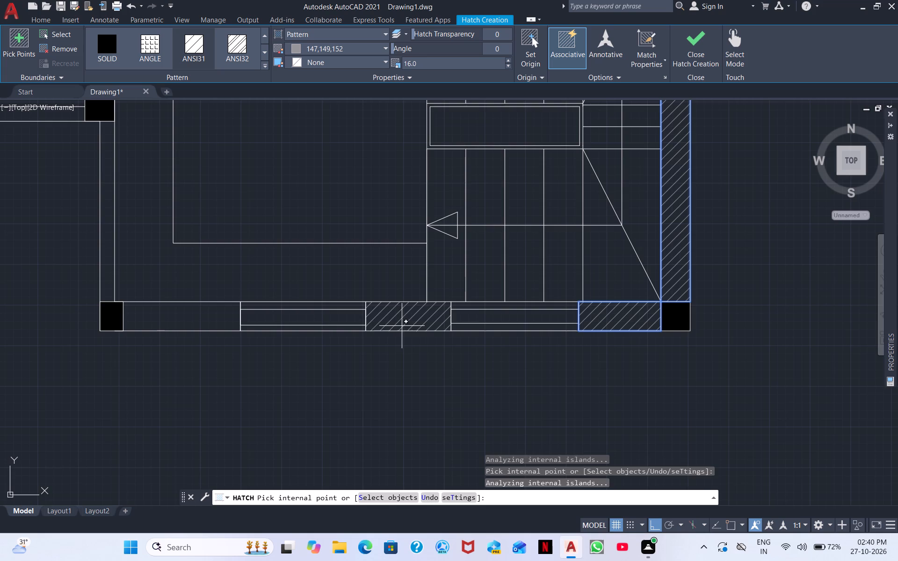
pyautogui.click(402, 326)
pyautogui.moveTo(362, 376); pyautogui.dragTo(897, 445, button='middle')
pyautogui.click(722, 381)
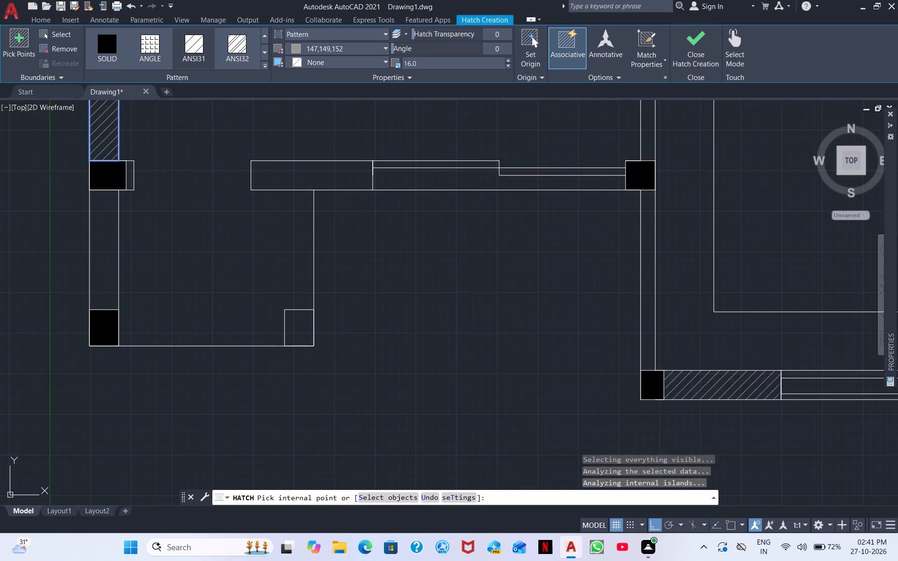
pyautogui.click(651, 325)
# Add the ANSI31 hatch to the sliding-door wall's solid segment, the balcony's lower-right pillar and left wall, and the stub beside the left column.
pyautogui.moveTo(486, 368); pyautogui.dragTo(665, 546, button='middle')
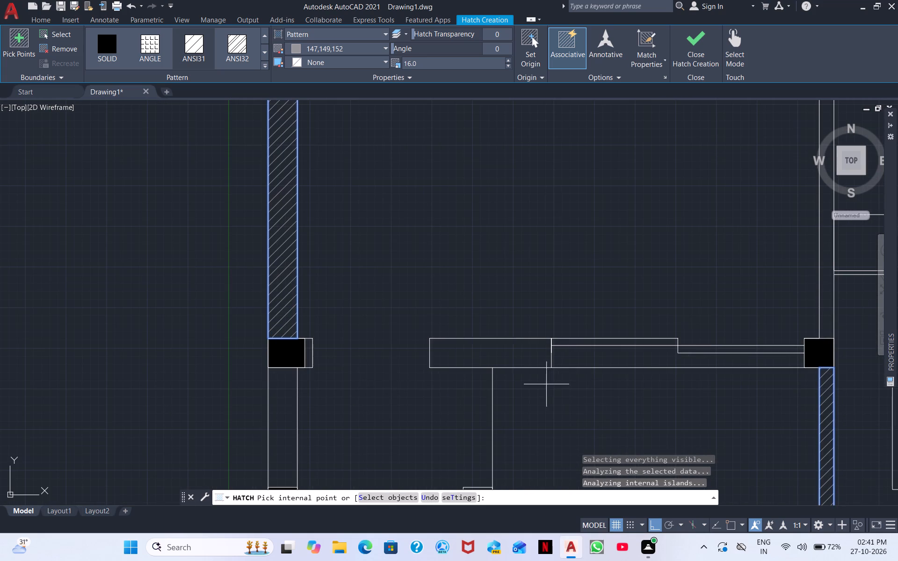
pyautogui.click(518, 355)
pyautogui.moveTo(521, 424); pyautogui.dragTo(559, 291, button='middle')
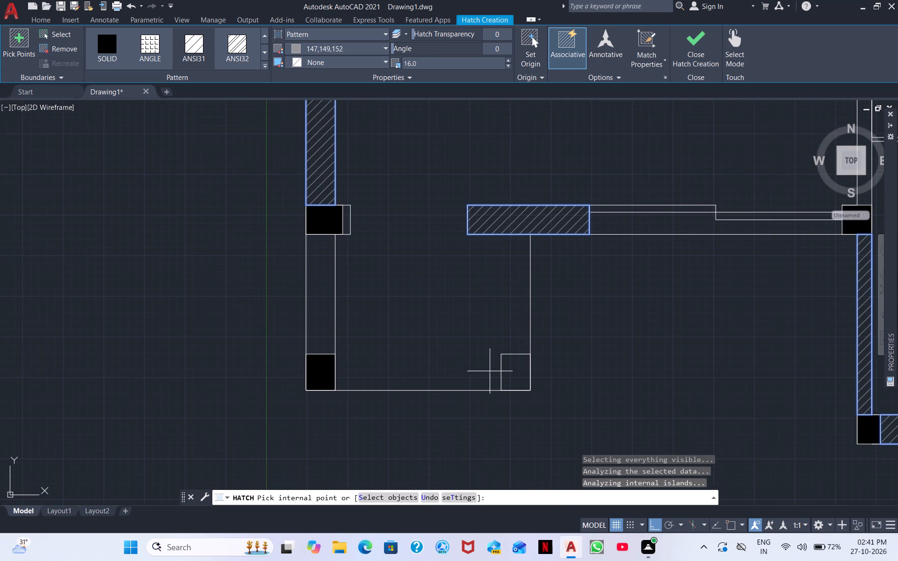
pyautogui.click(522, 371)
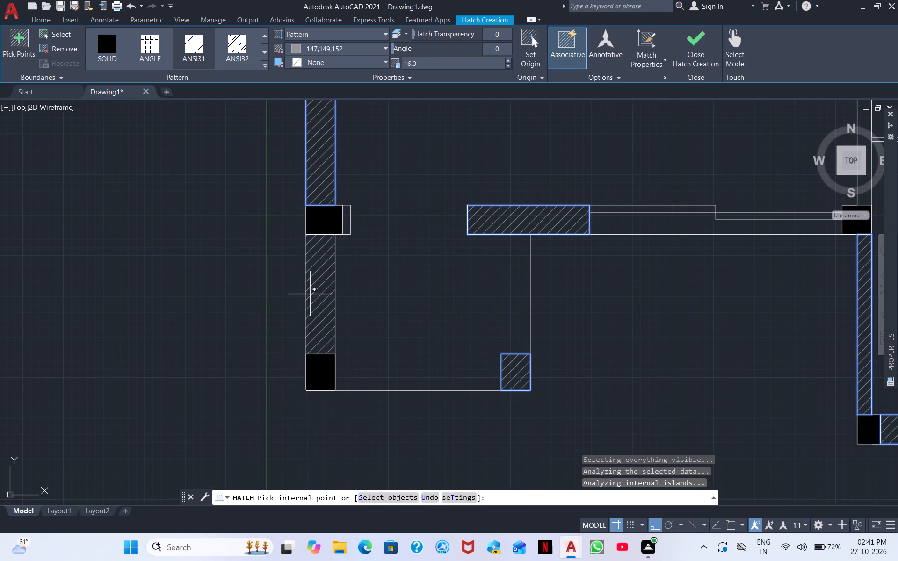
pyautogui.click(314, 294)
pyautogui.scroll(3, 325, 255)
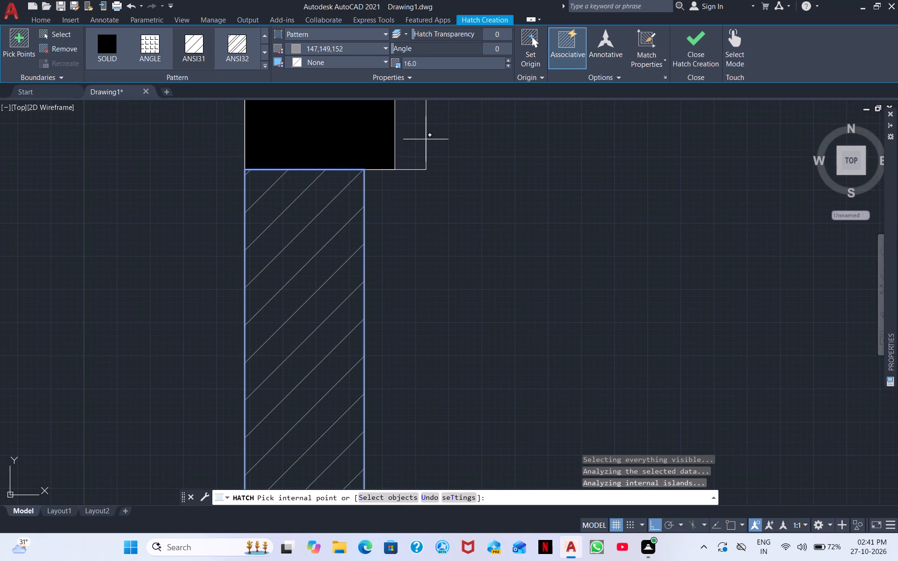
pyautogui.click(420, 145)
# Add the ANSI31 hatch to the interior wall running up from the column at the sliding-door wall's right end.
pyautogui.scroll(-2, 508, 231)
pyautogui.moveTo(558, 266); pyautogui.dragTo(301, 499, button='middle')
pyautogui.scroll(-2, 301, 499)
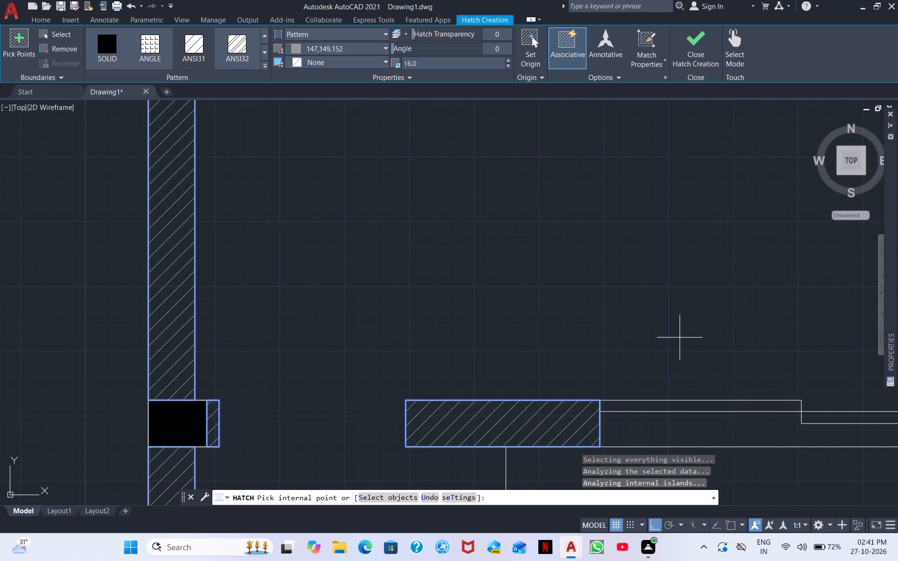
pyautogui.scroll(-2, 690, 326)
pyautogui.moveTo(692, 330); pyautogui.dragTo(315, 481, button='middle')
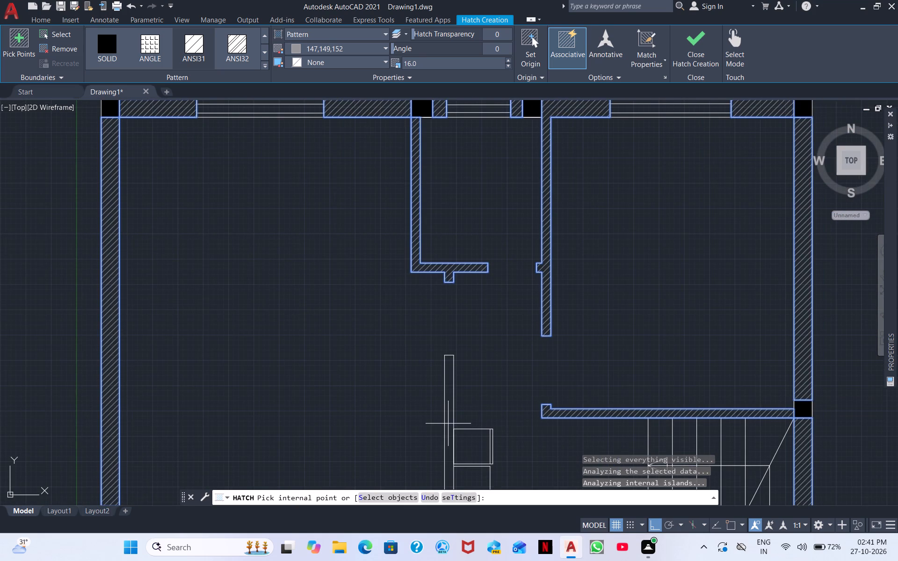
# Add the unhatched vertical interior wall beside the counter to the upper plan's wall hatch and finish the hatch.
pyautogui.click(448, 424)
pyautogui.scroll(-2, 480, 397)
pyautogui.moveTo(607, 346); pyautogui.dragTo(595, 271, button='middle')
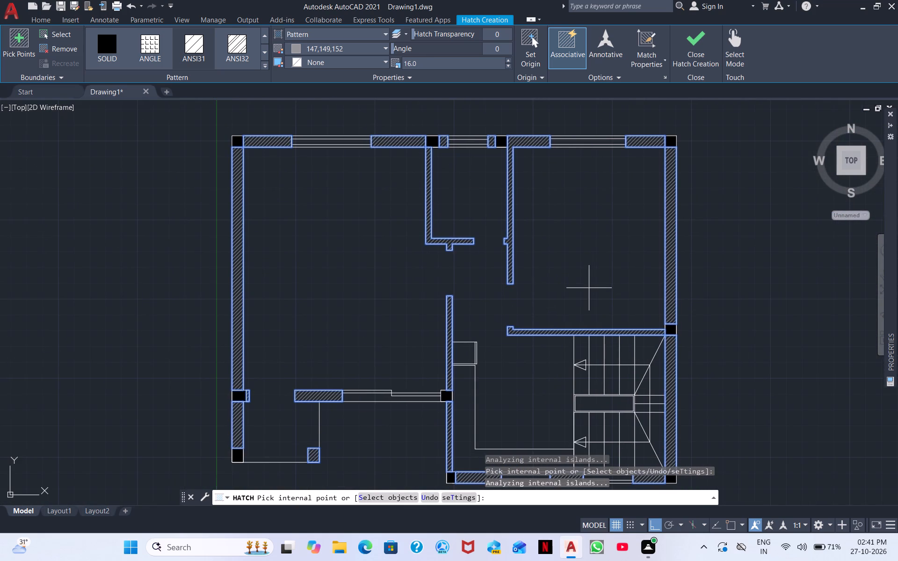
pyautogui.press('Escape')
# Rotate the spare bed with its two bedside tables outside the lower plan by 180 degrees.
pyautogui.moveTo(564, 319); pyautogui.dragTo(531, 256, button='middle')
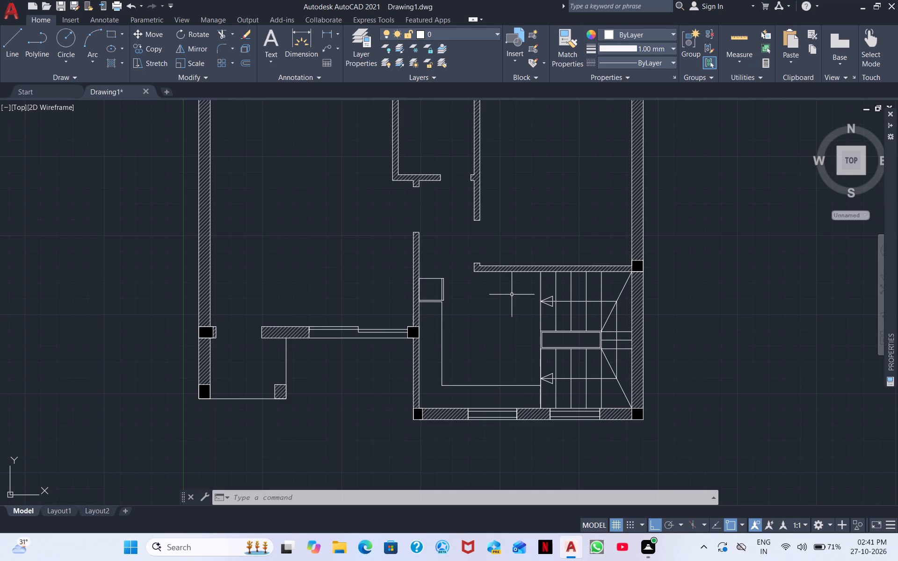
pyautogui.scroll(-1, 491, 338)
pyautogui.moveTo(458, 233); pyautogui.dragTo(458, 189, button='middle')
pyautogui.scroll(-1, 455, 224)
pyautogui.moveTo(410, 267); pyautogui.dragTo(612, 294, button='middle')
pyautogui.scroll(1, 590, 288)
pyautogui.moveTo(747, 320); pyautogui.dragTo(308, 200, button='middle')
pyautogui.moveTo(565, 280); pyautogui.dragTo(494, 183, button='middle')
pyautogui.scroll(-1, 604, 396)
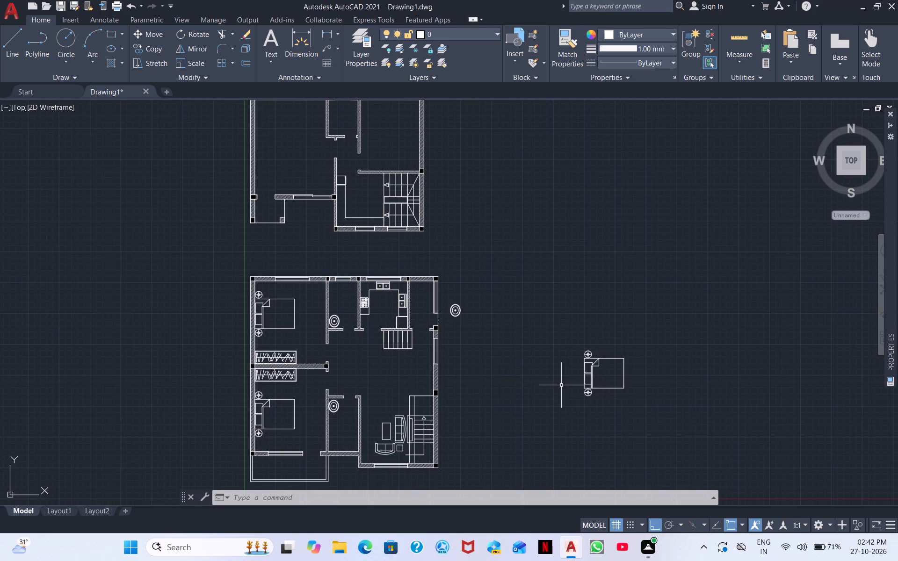
pyautogui.scroll(-1, 627, 439)
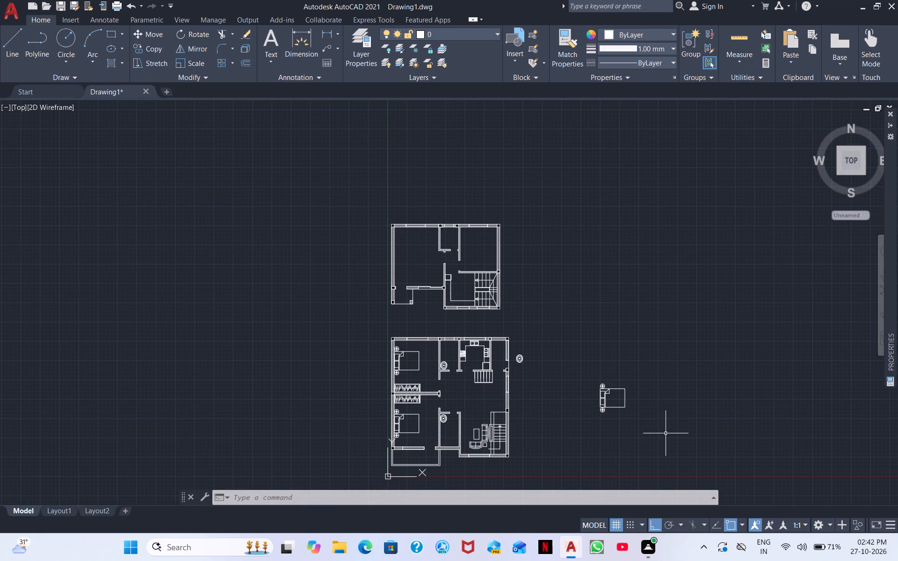
pyautogui.click(632, 446)
pyautogui.click(592, 363)
pyautogui.rightClick(667, 387)
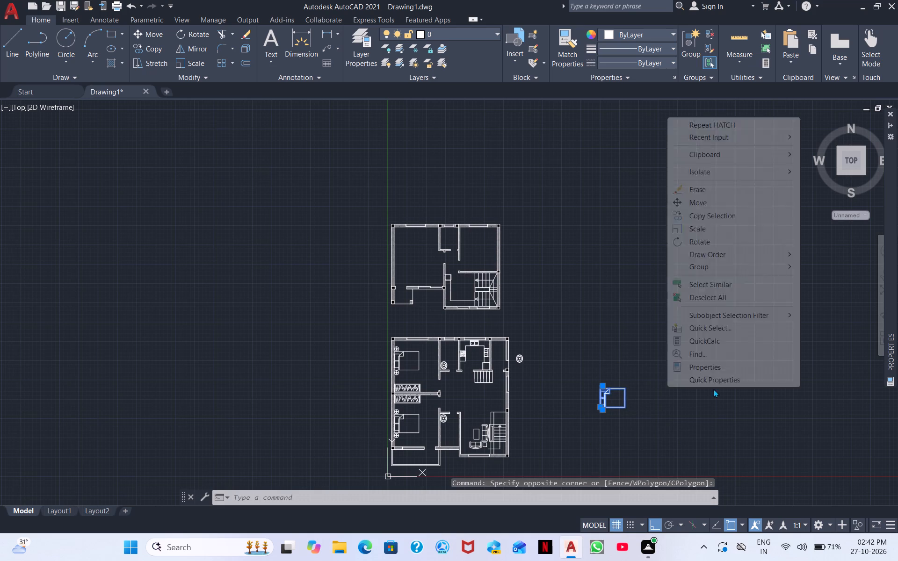
pyautogui.click(737, 240)
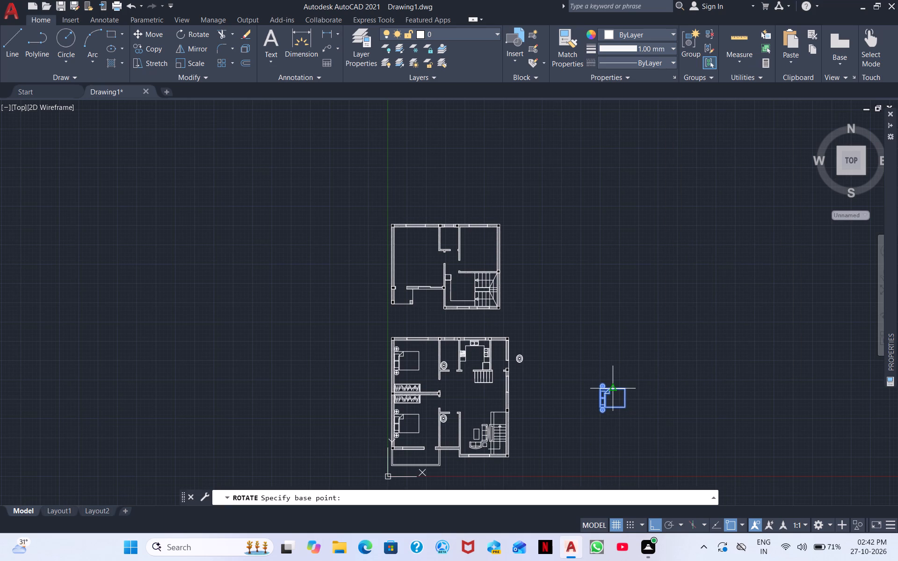
pyautogui.click(623, 389)
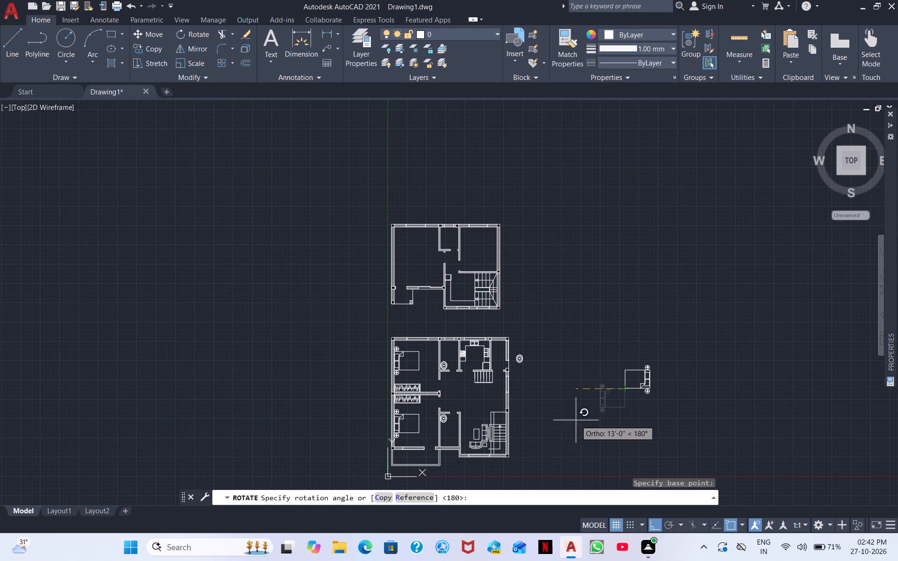
pyautogui.click(562, 380)
# Move the rotated bed set into the upper plan's bedroom above the staircase, with its headboard near the outer wall, turning Ortho off.
pyautogui.click(703, 412)
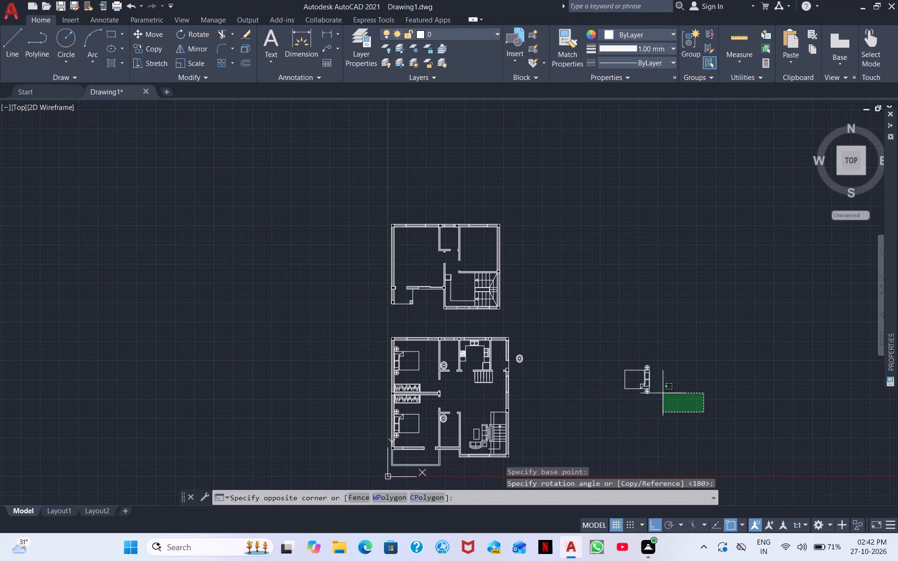
pyautogui.click(626, 338)
pyautogui.rightClick(640, 340)
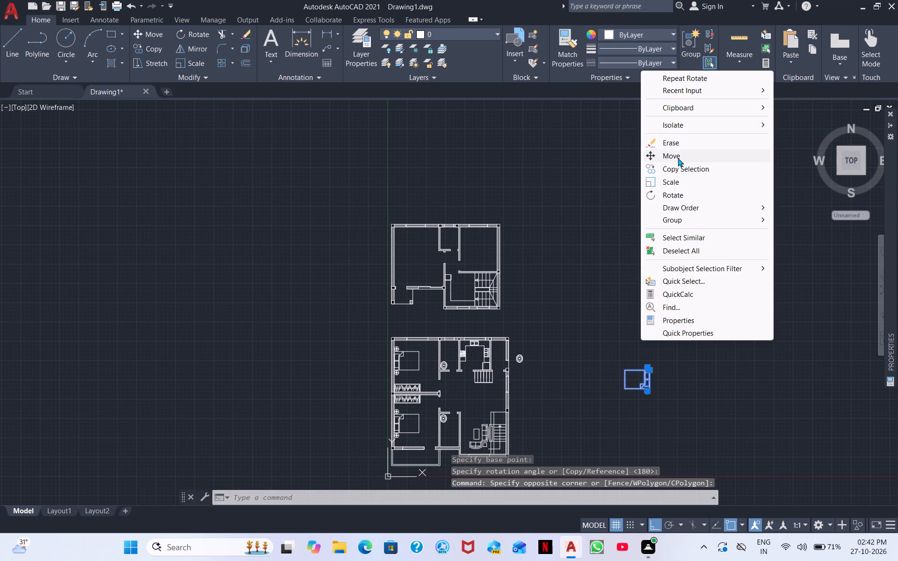
pyautogui.click(678, 158)
pyautogui.click(638, 385)
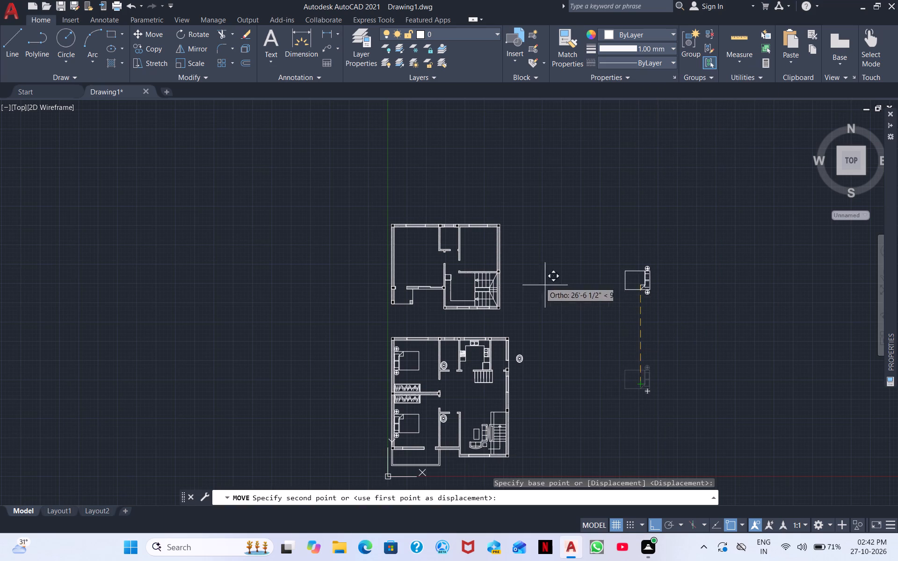
pyautogui.click(657, 528)
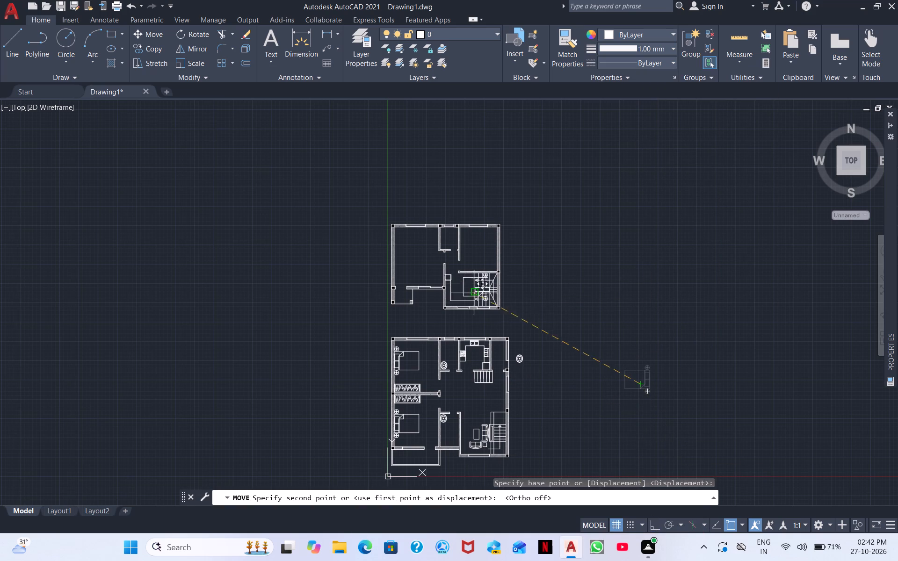
pyautogui.scroll(3, 484, 251)
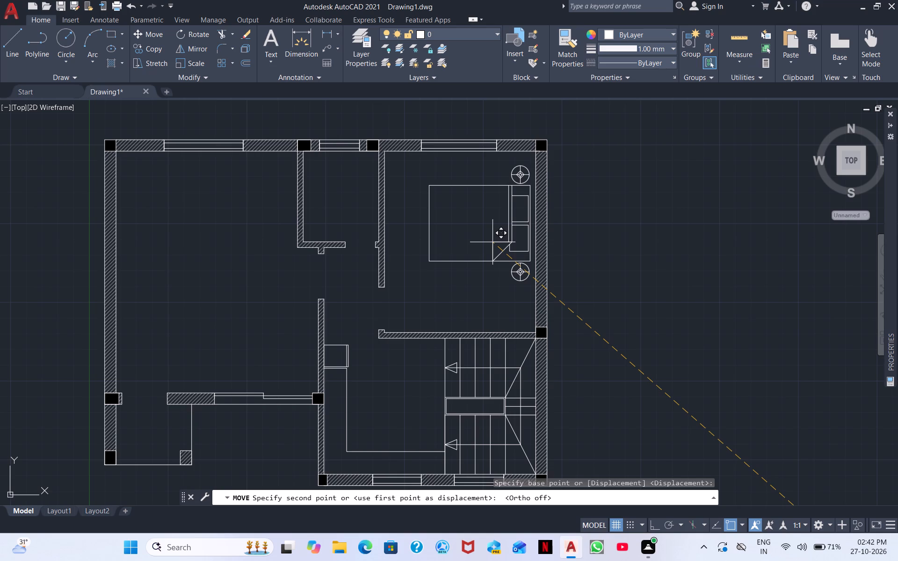
pyautogui.click(494, 248)
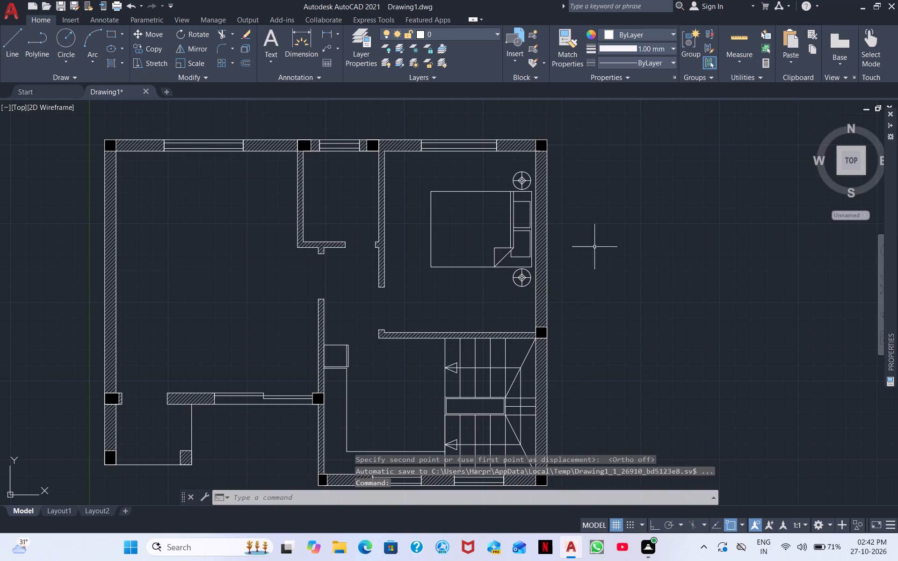
# Examine the furnished lower floor plan and the rooms of the upper floor plan.
pyautogui.scroll(-3, 627, 262)
pyautogui.scroll(1, 688, 293)
pyautogui.moveTo(691, 293); pyautogui.dragTo(516, 107, button='middle')
pyautogui.scroll(-1, 522, 122)
pyautogui.moveTo(640, 381); pyautogui.dragTo(650, 401, button='middle')
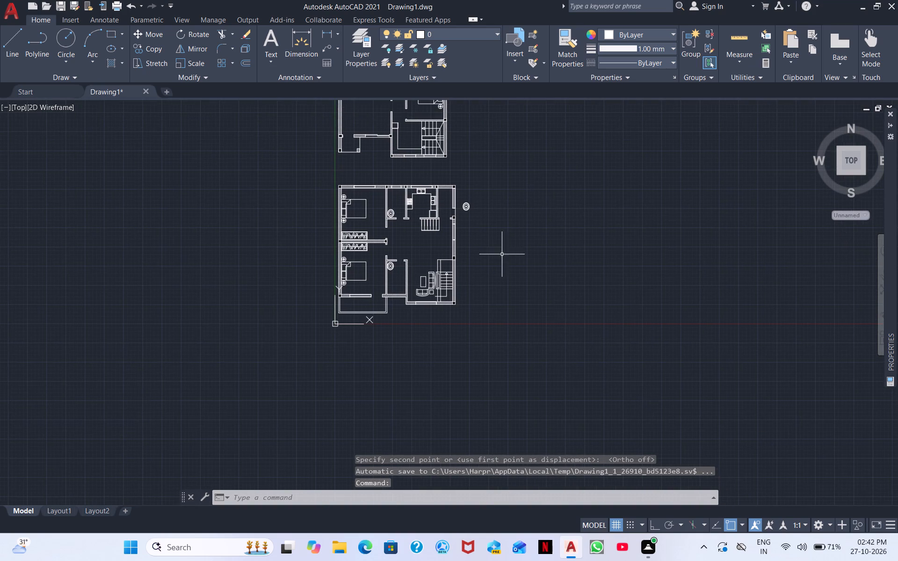
pyautogui.moveTo(493, 239); pyautogui.dragTo(597, 357, button='middle')
pyautogui.scroll(2, 467, 295)
pyautogui.moveTo(502, 273); pyautogui.dragTo(523, 472, button='middle')
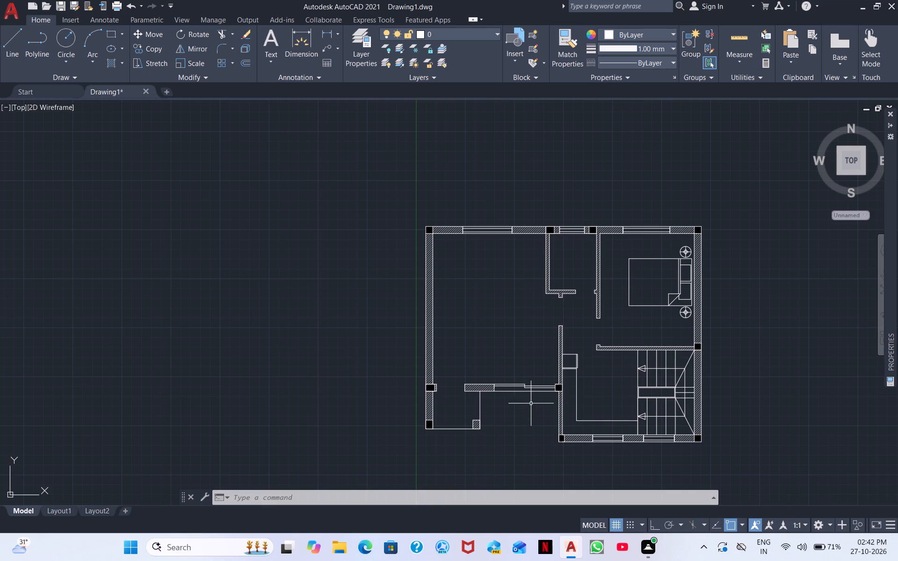
pyautogui.scroll(1, 574, 316)
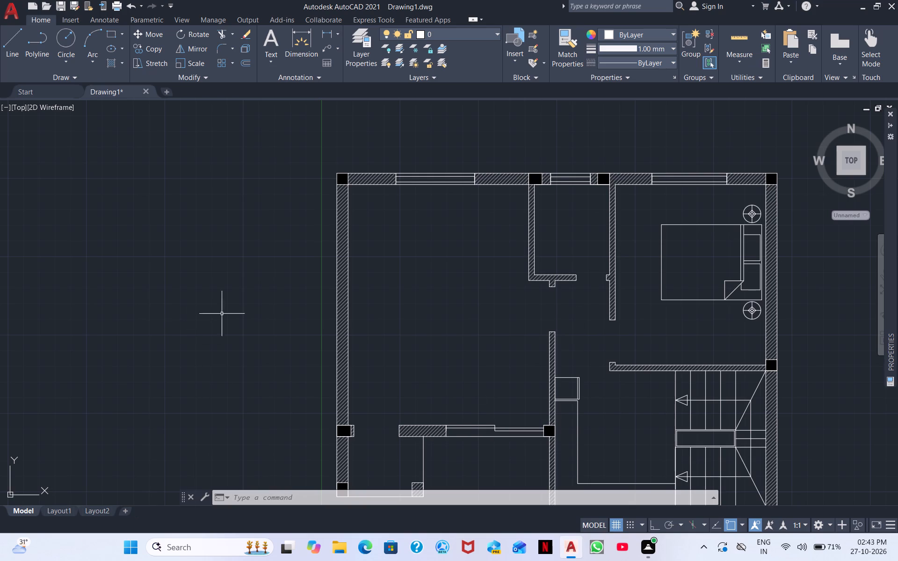
pyautogui.scroll(2, 463, 347)
pyautogui.middleClick(659, 374)
pyautogui.scroll(-2, 659, 374)
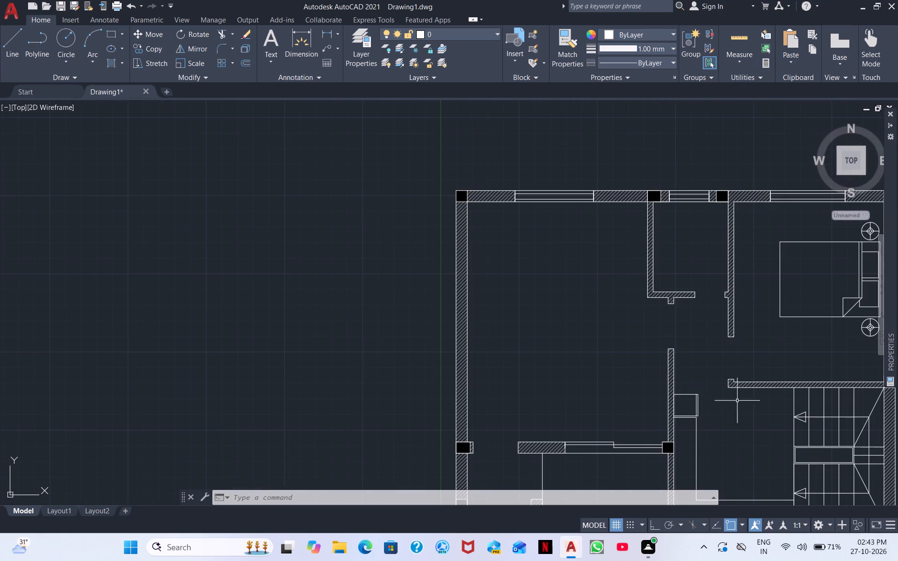
pyautogui.moveTo(780, 401); pyautogui.dragTo(621, 326, button='middle')
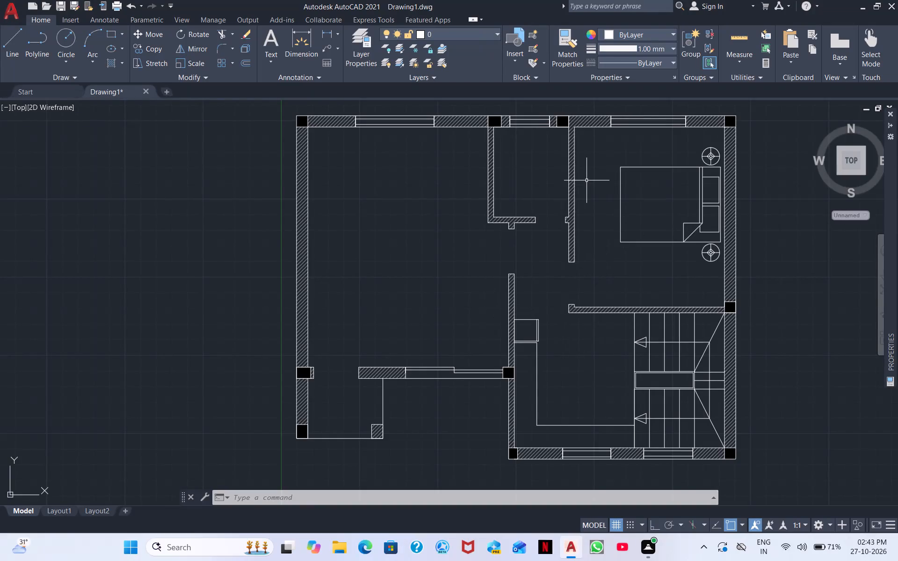
# Draw a narrow rectangle against the bedroom wall opposite the bed, spanning the same extent as the bed's sides.
pyautogui.moveTo(587, 182); pyautogui.dragTo(628, 259, button='middle')
pyautogui.scroll(1, 632, 258)
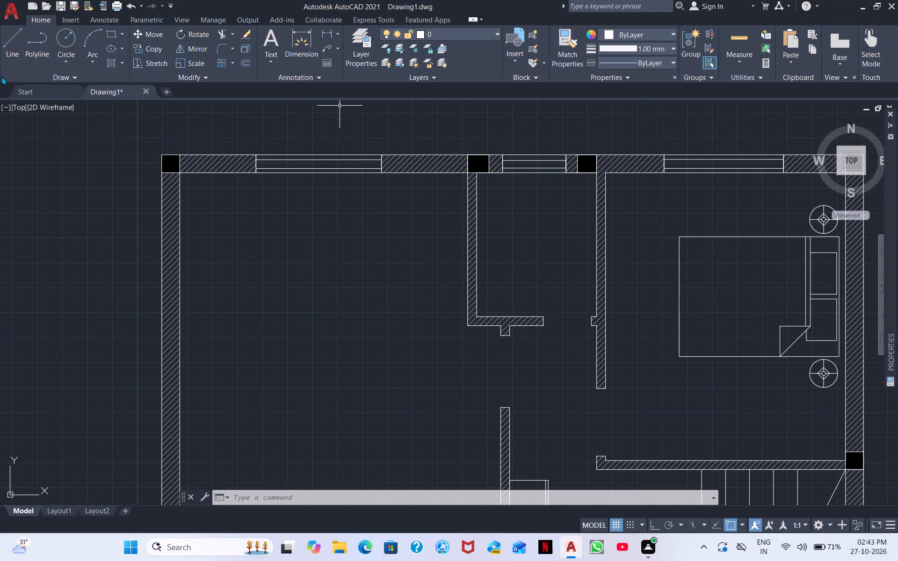
pyautogui.click(114, 31)
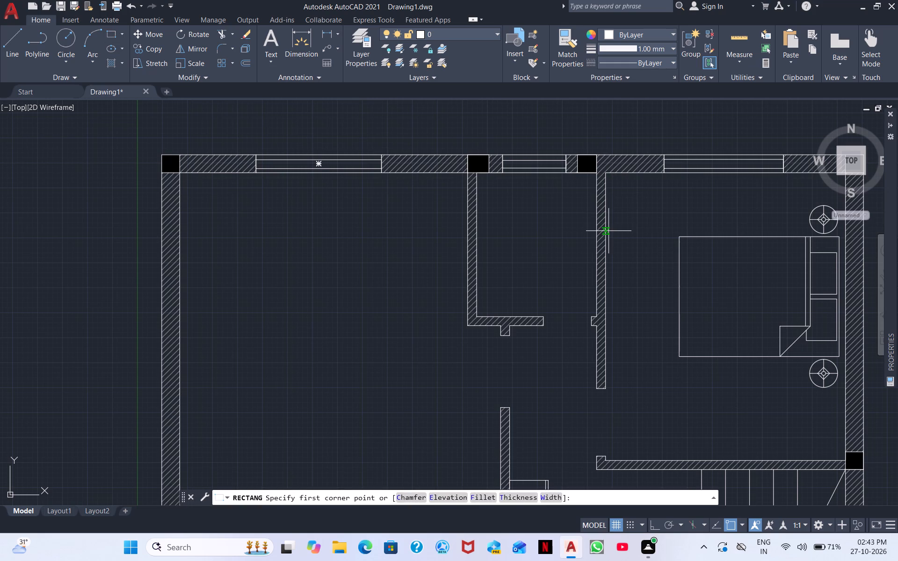
pyautogui.scroll(2, 605, 236)
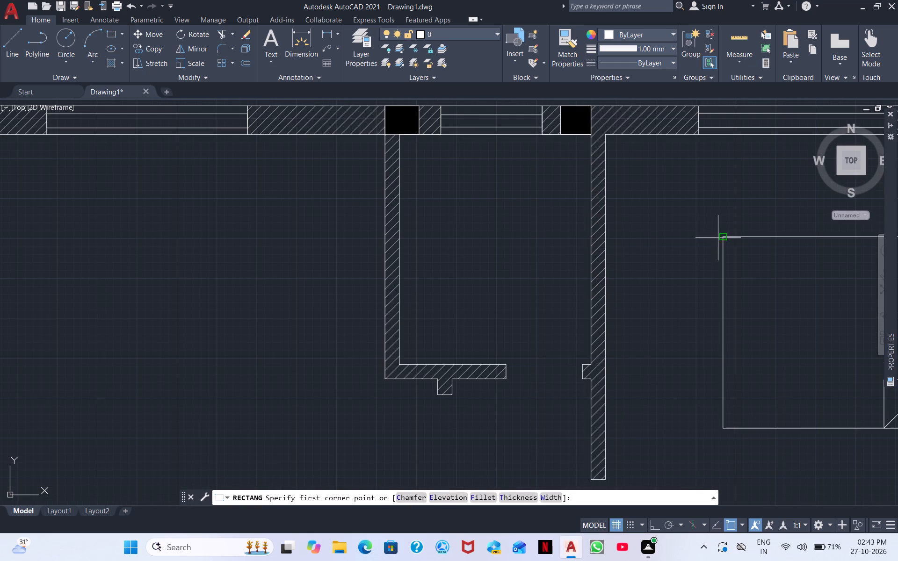
pyautogui.click(604, 235)
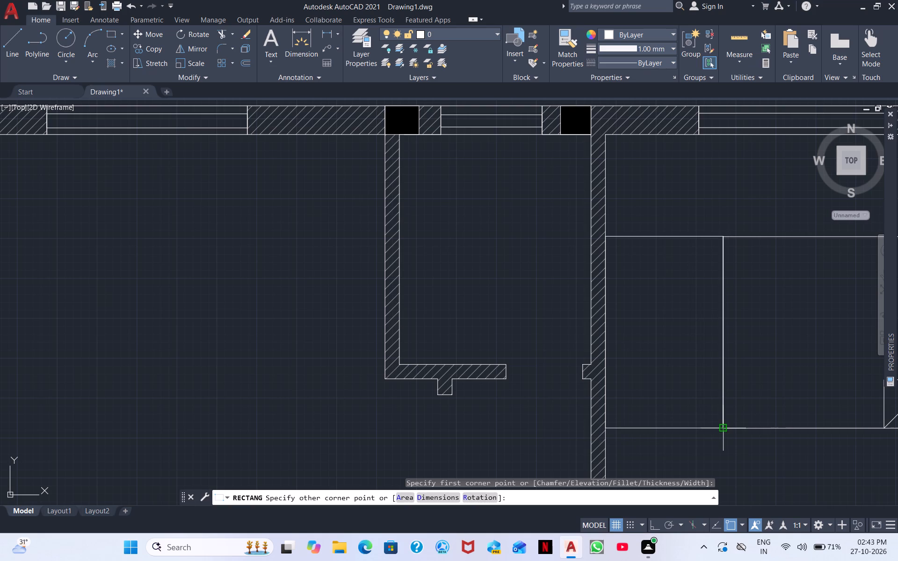
pyautogui.click(628, 430)
# Draw a thinner, slightly shorter rectangle inside the narrow rectangle, flush against the bedroom wall.
pyautogui.rightClick(653, 323)
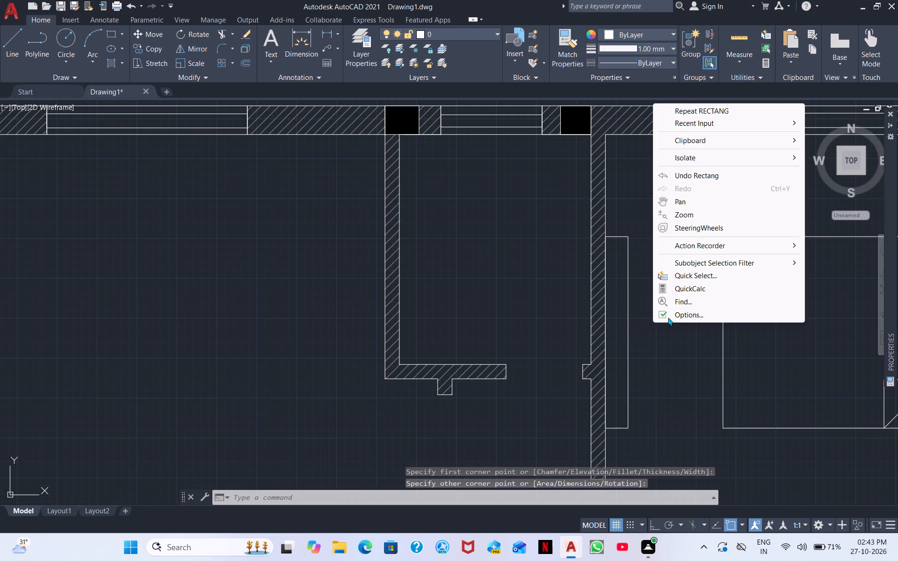
pyautogui.click(706, 114)
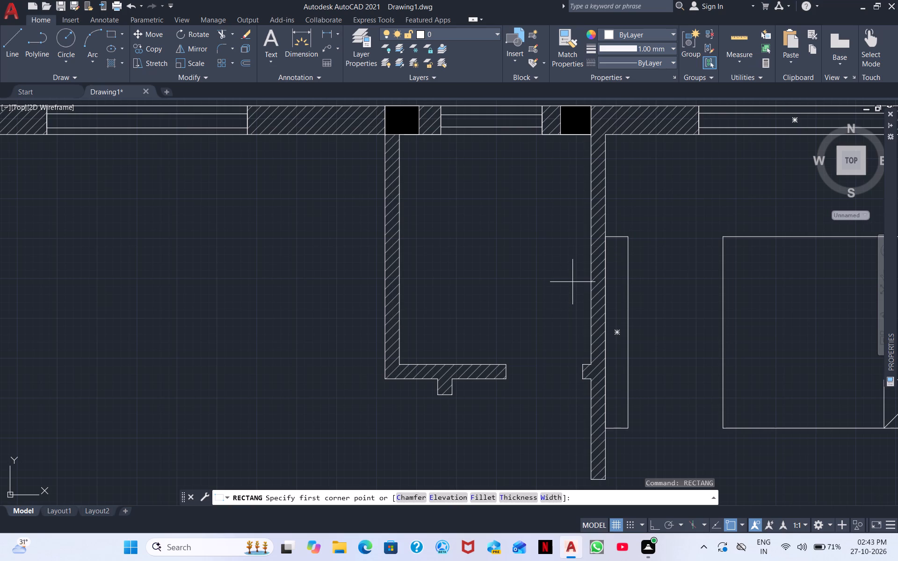
pyautogui.scroll(2, 572, 282)
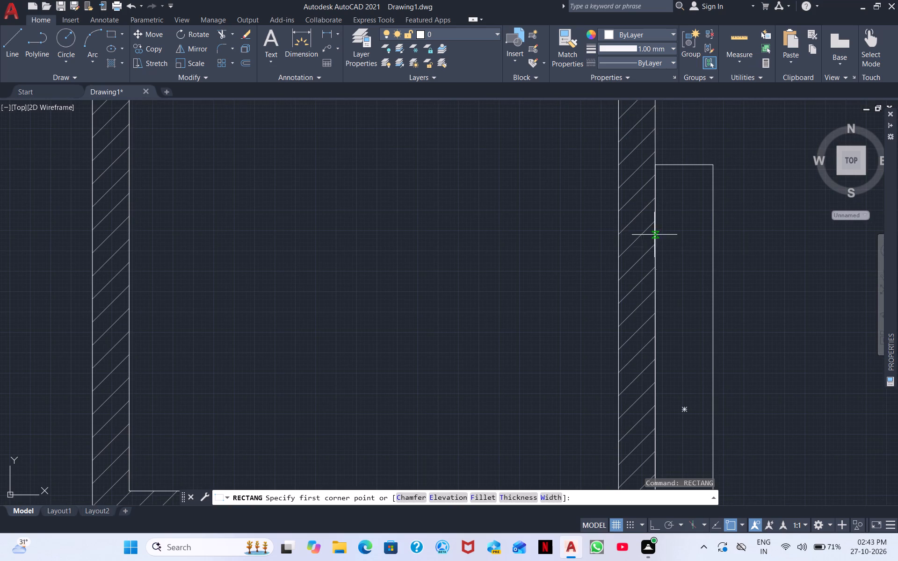
pyautogui.click(661, 210)
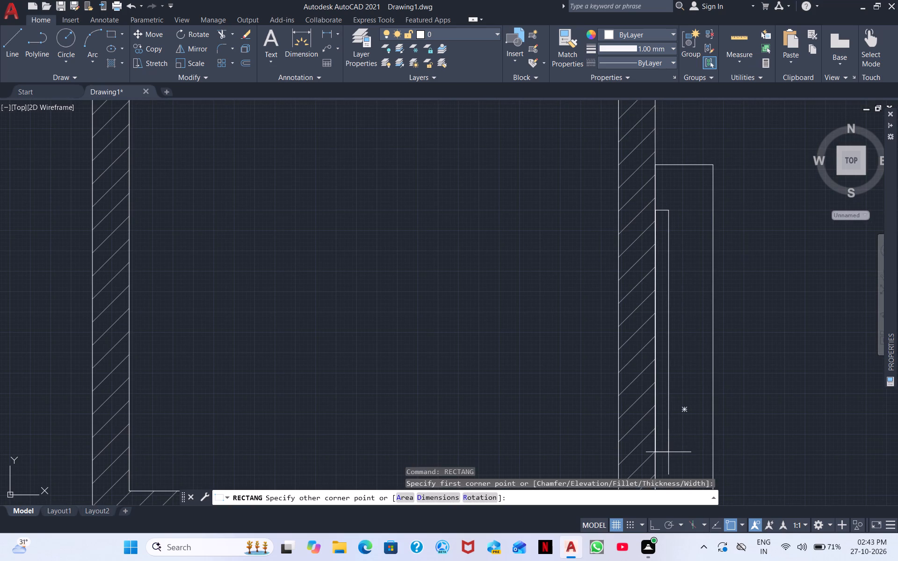
pyautogui.scroll(-1, 667, 452)
pyautogui.moveTo(667, 452); pyautogui.dragTo(668, 337, button='middle')
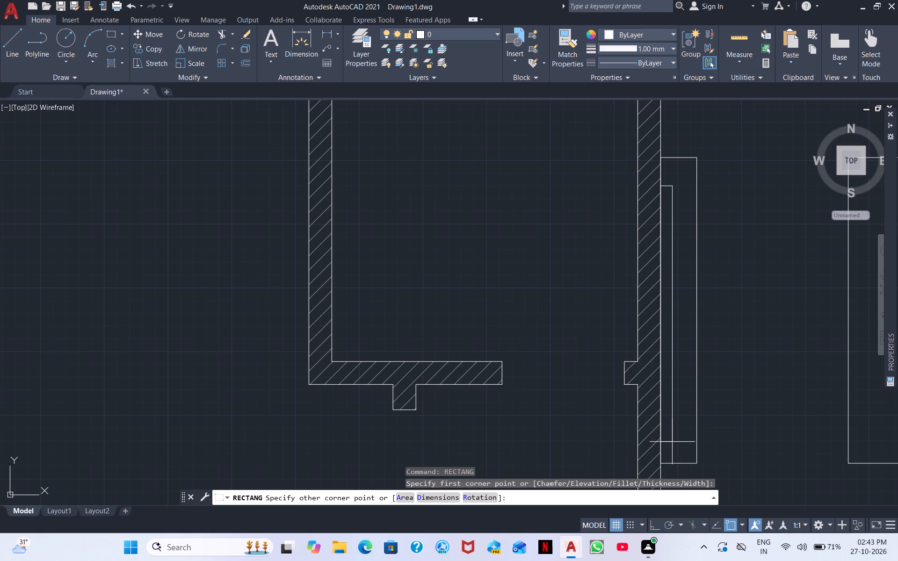
pyautogui.click(672, 442)
# Move the spare oval washbasin from beside the lower plan into the lower-left corner of the upper plan's bathroom.
pyautogui.scroll(-2, 670, 434)
pyautogui.moveTo(631, 418); pyautogui.dragTo(592, 288, button='middle')
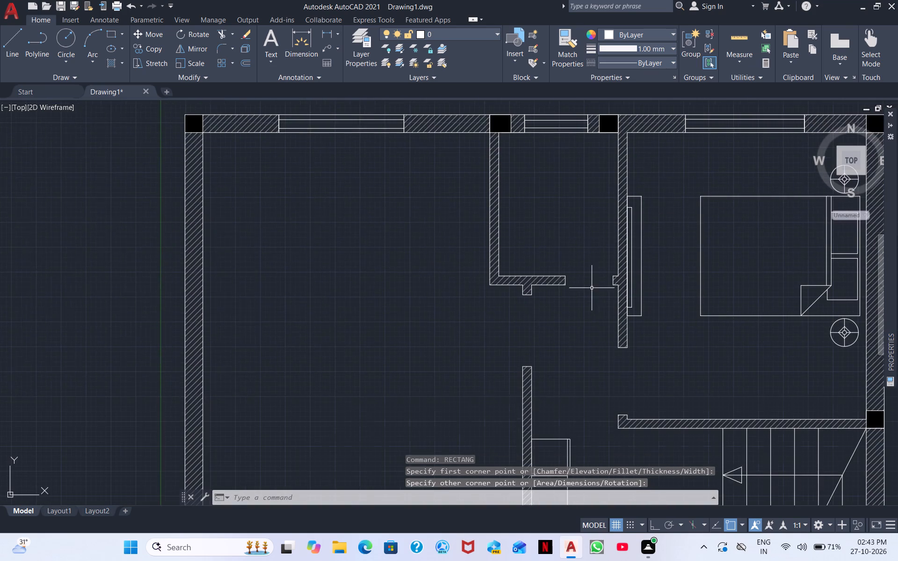
pyautogui.moveTo(573, 359); pyautogui.dragTo(514, 217, button='middle')
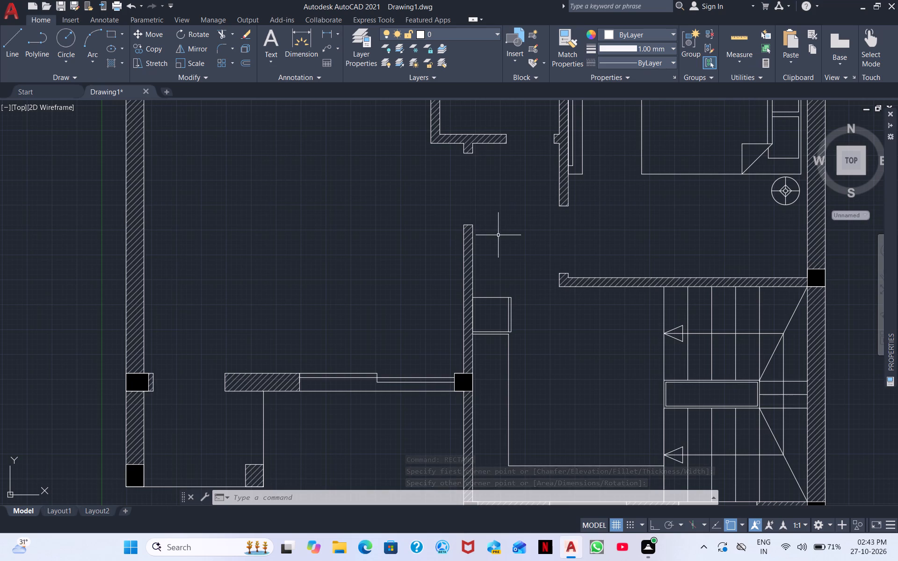
pyautogui.scroll(-2, 526, 226)
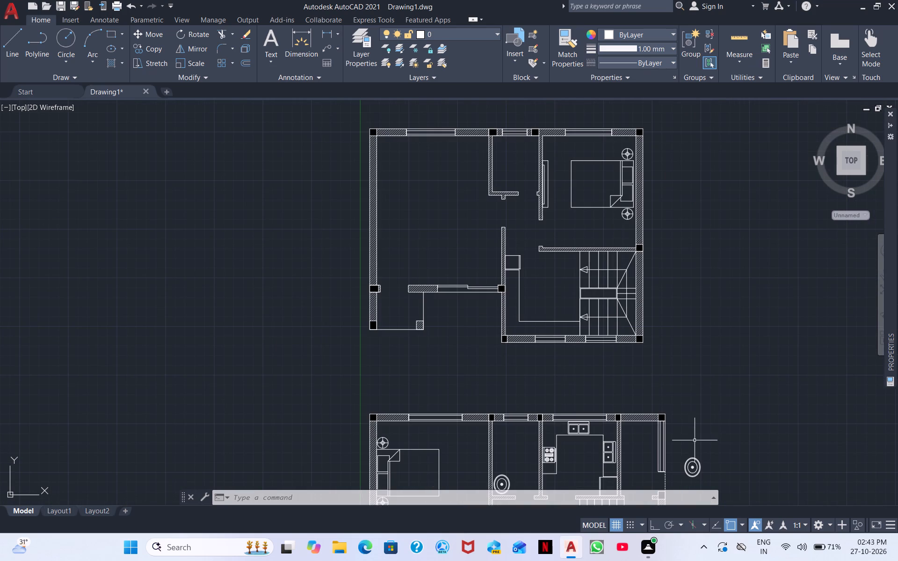
pyautogui.click(701, 471)
pyautogui.rightClick(747, 395)
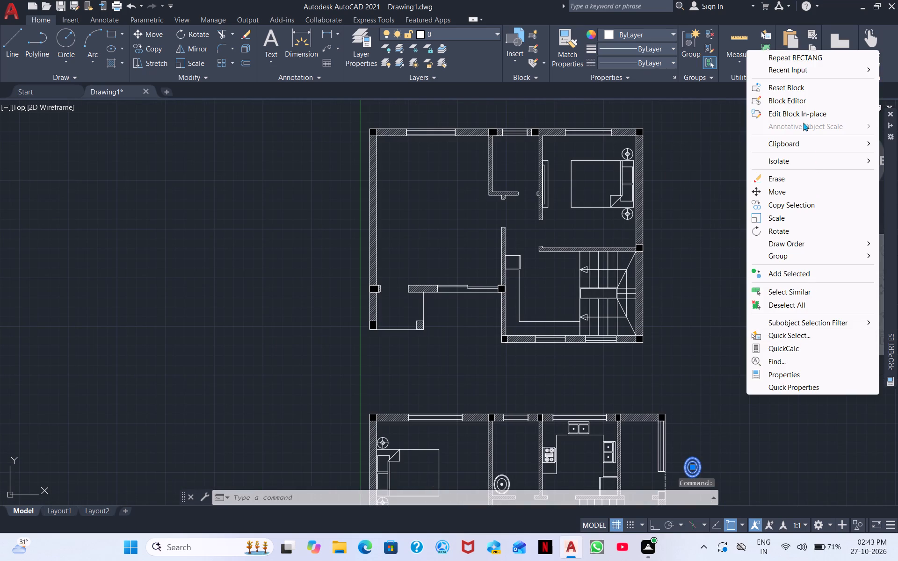
pyautogui.click(777, 188)
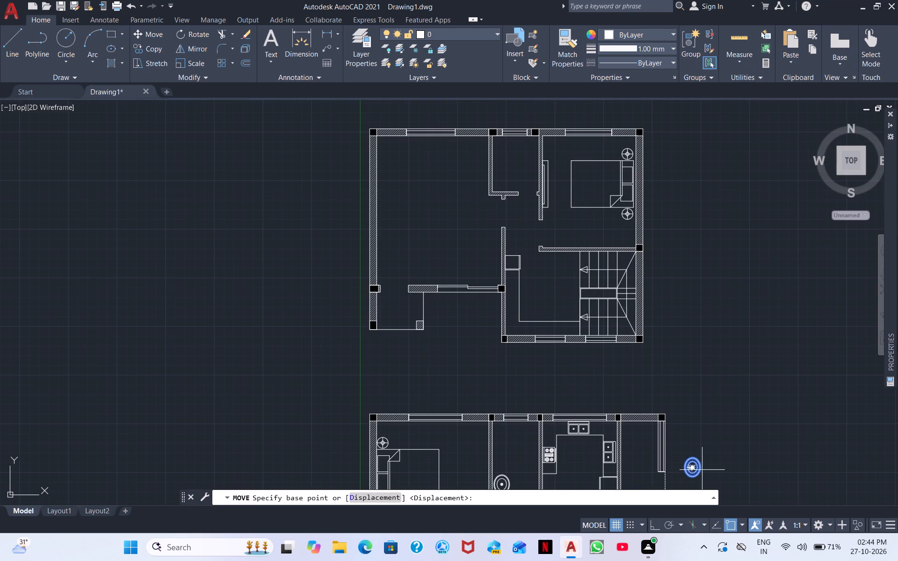
pyautogui.click(701, 469)
pyautogui.scroll(3, 523, 187)
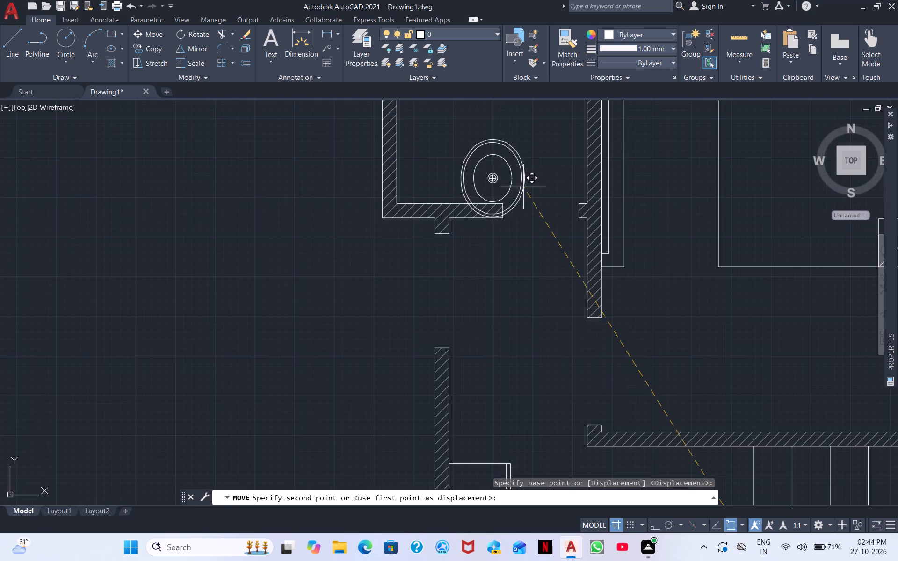
pyautogui.click(466, 164)
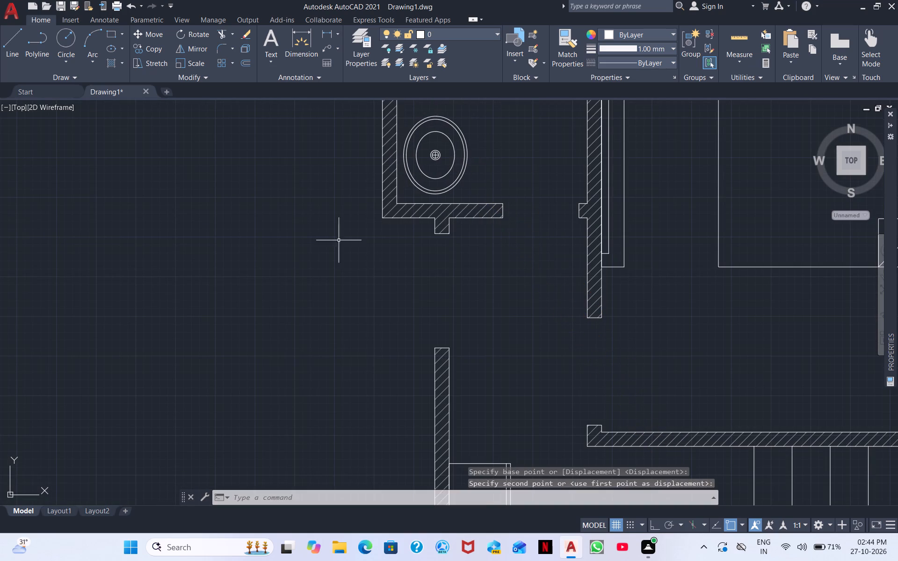
# Draw a narrow rectangle in the large room against the outer face of the bathroom wall, alongside the washbasin.
pyautogui.scroll(-1, 301, 264)
pyautogui.moveTo(253, 274); pyautogui.dragTo(467, 338, button='middle')
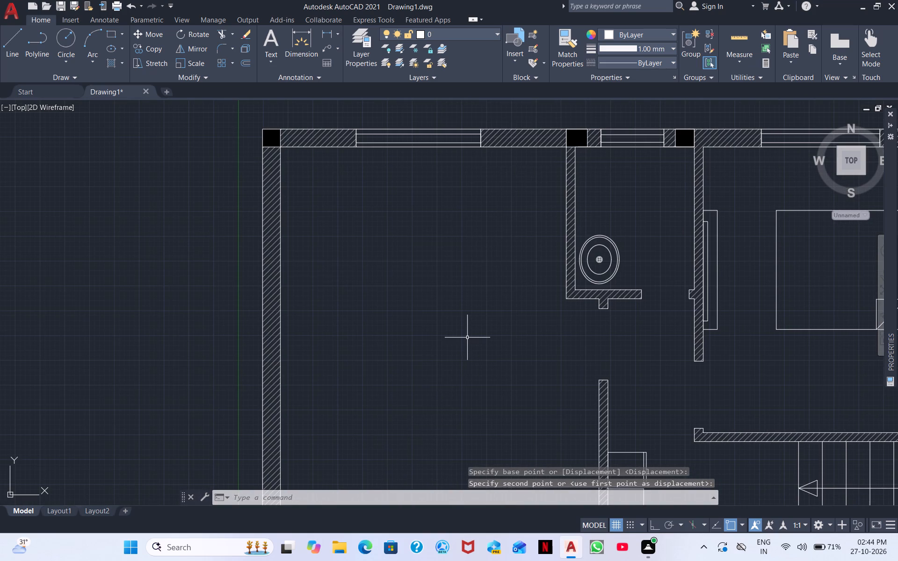
pyautogui.middleClick(412, 352)
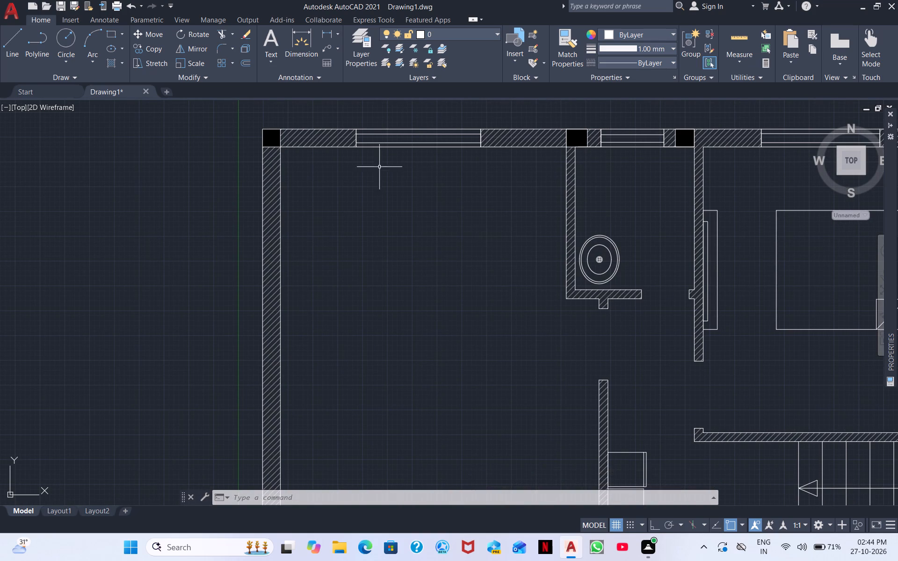
pyautogui.click(111, 38)
pyautogui.scroll(1, 500, 348)
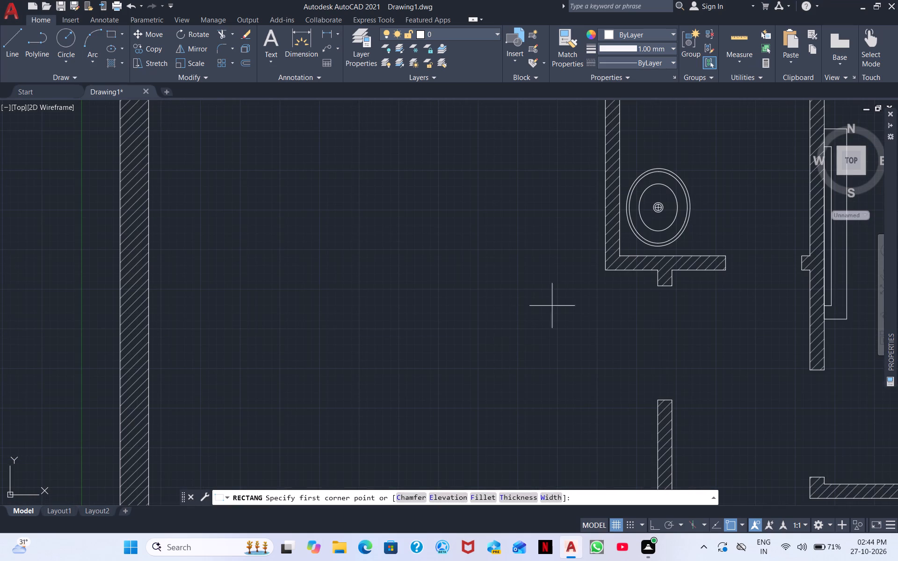
pyautogui.scroll(2, 595, 259)
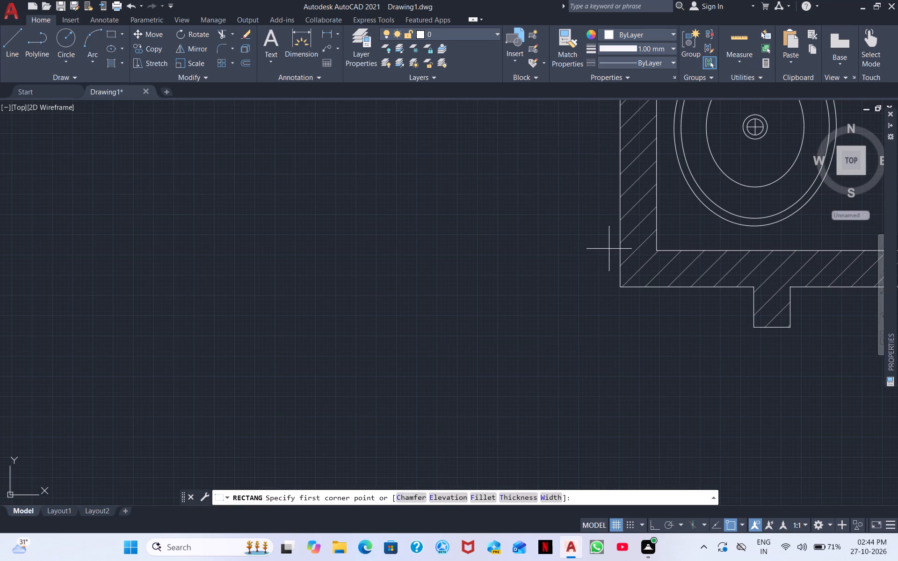
pyautogui.click(615, 243)
pyautogui.moveTo(572, 192); pyautogui.dragTo(471, 361, button='middle')
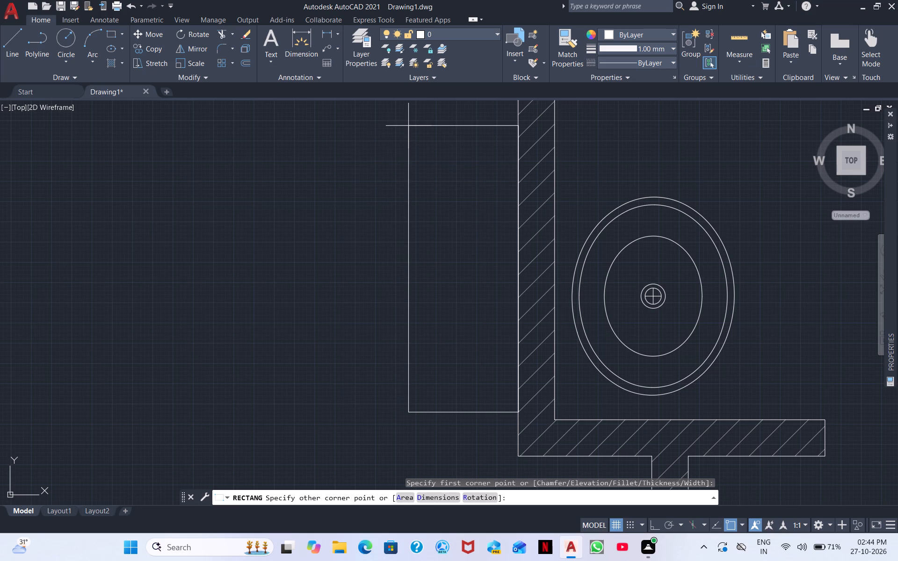
pyautogui.scroll(-2, 408, 126)
pyautogui.moveTo(411, 129); pyautogui.dragTo(507, 297, button='middle')
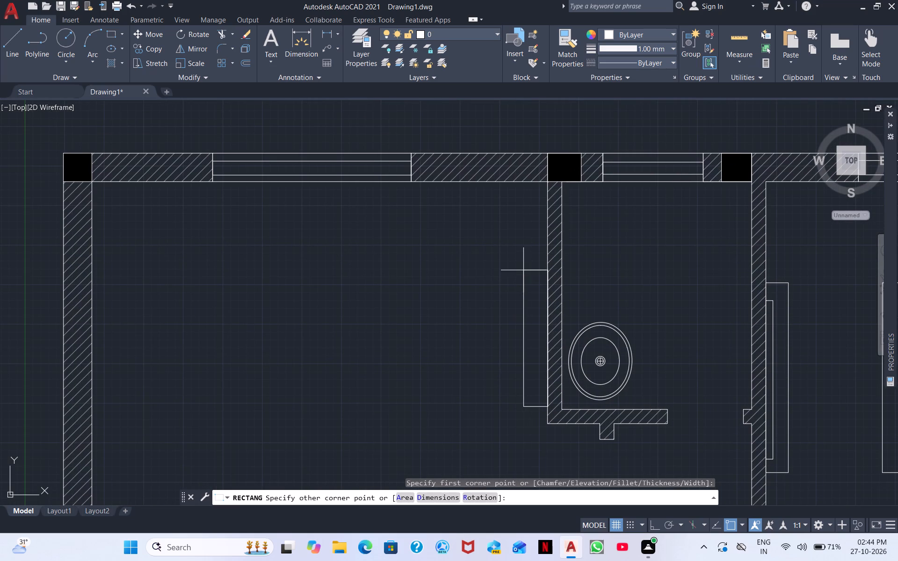
pyautogui.click(517, 276)
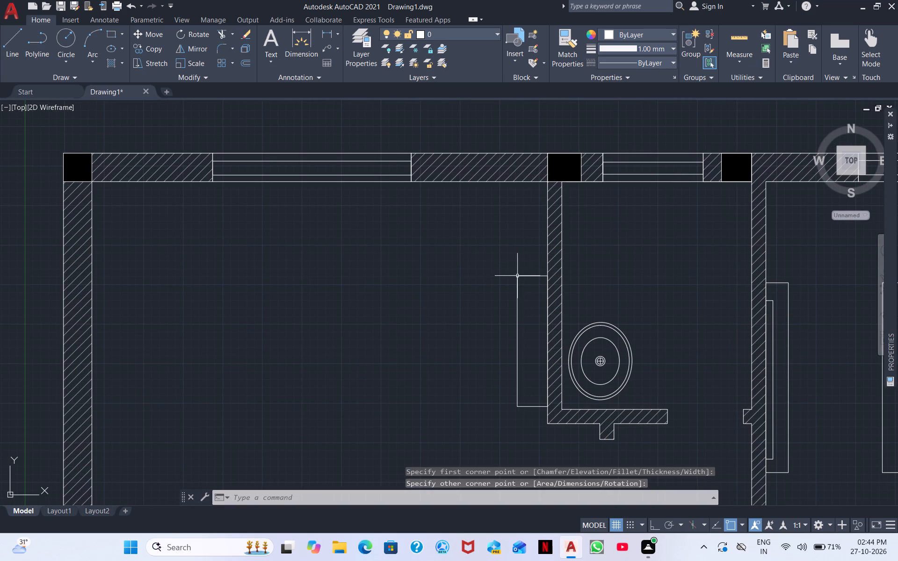
# Draw a thinner, shorter rectangle inside the new narrow rectangle, flush against the bathroom wall.
pyautogui.rightClick(476, 303)
pyautogui.click(508, 309)
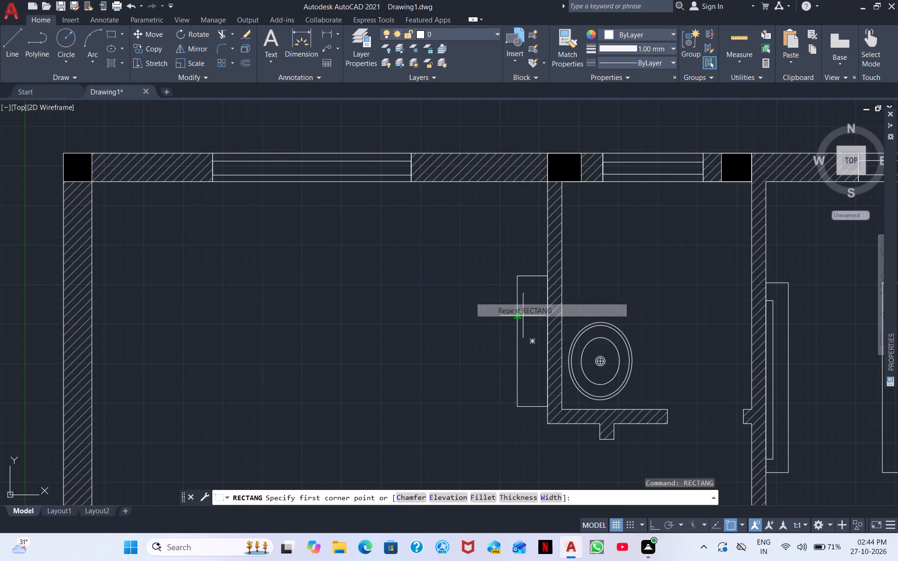
pyautogui.scroll(2, 532, 318)
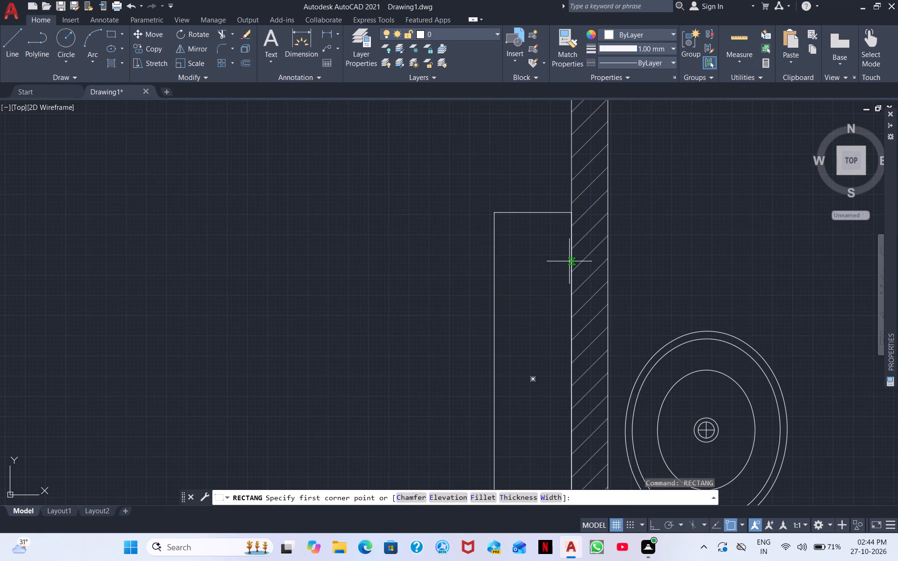
pyautogui.click(569, 261)
pyautogui.moveTo(526, 426); pyautogui.dragTo(514, 299, button='middle')
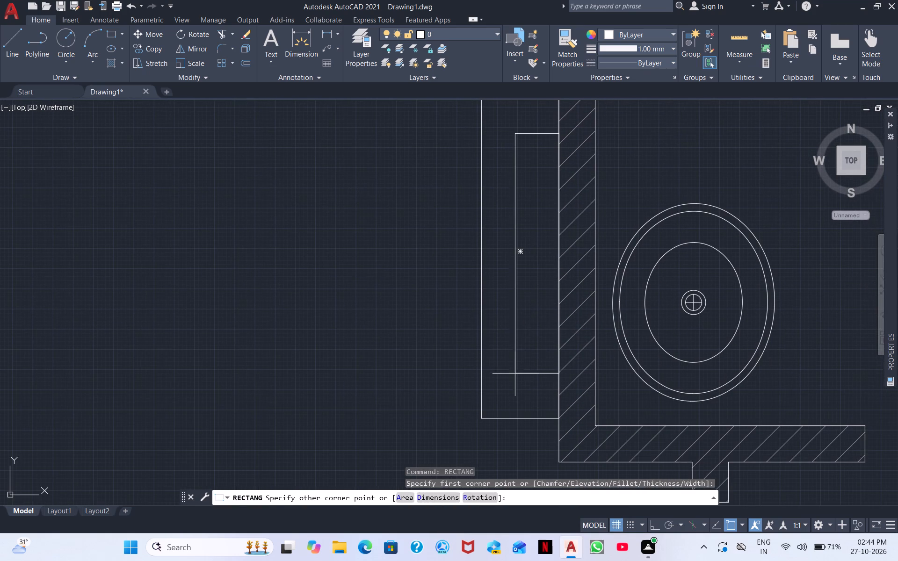
pyautogui.click(536, 387)
# Copy the lower plan's living room set of two sofas, coffee table and side table to the empty space beside the upper plan.
pyautogui.scroll(-1, 536, 374)
pyautogui.moveTo(536, 374); pyautogui.dragTo(567, 277, button='middle')
pyautogui.scroll(-1, 567, 277)
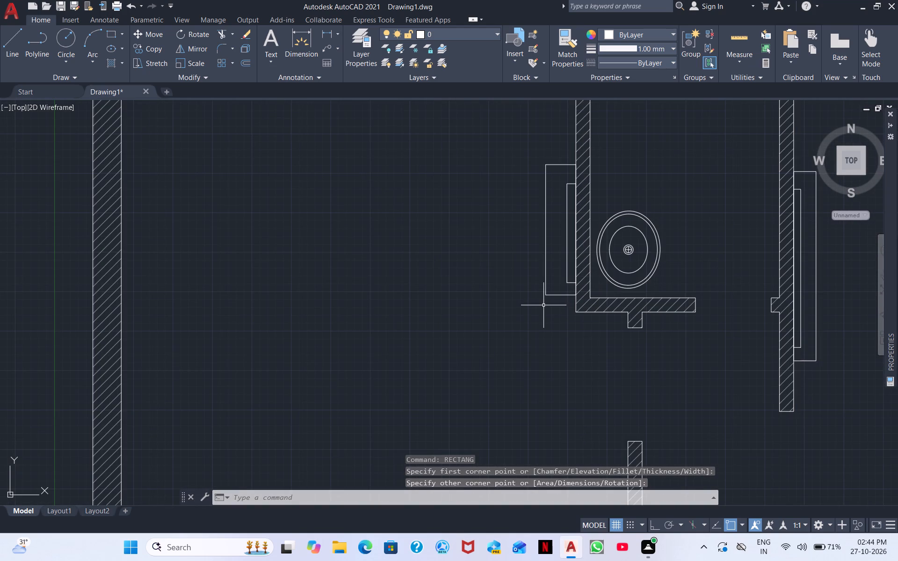
pyautogui.moveTo(531, 311); pyautogui.dragTo(674, 397, button='middle')
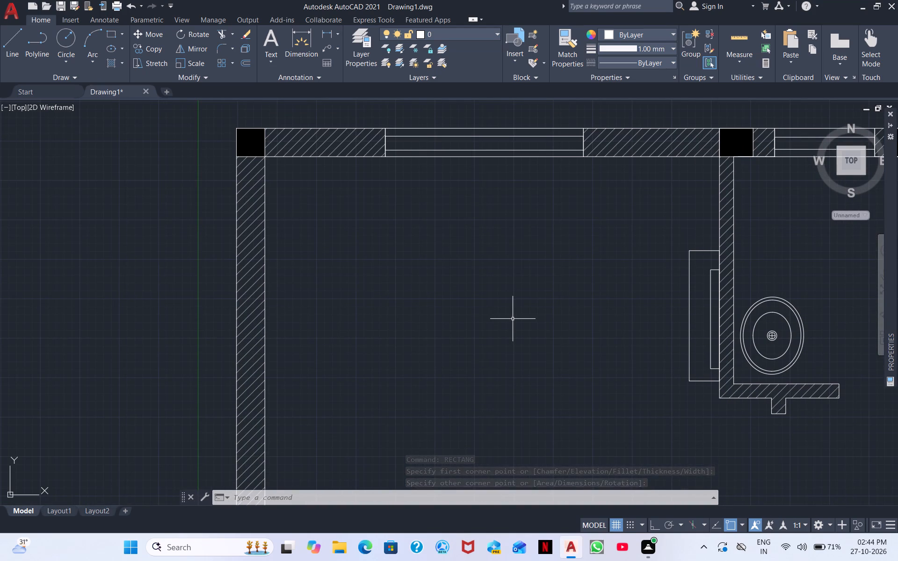
pyautogui.moveTo(491, 323); pyautogui.dragTo(501, 349, button='middle')
pyautogui.scroll(-1, 501, 349)
pyautogui.moveTo(513, 369); pyautogui.dragTo(474, 246, button='middle')
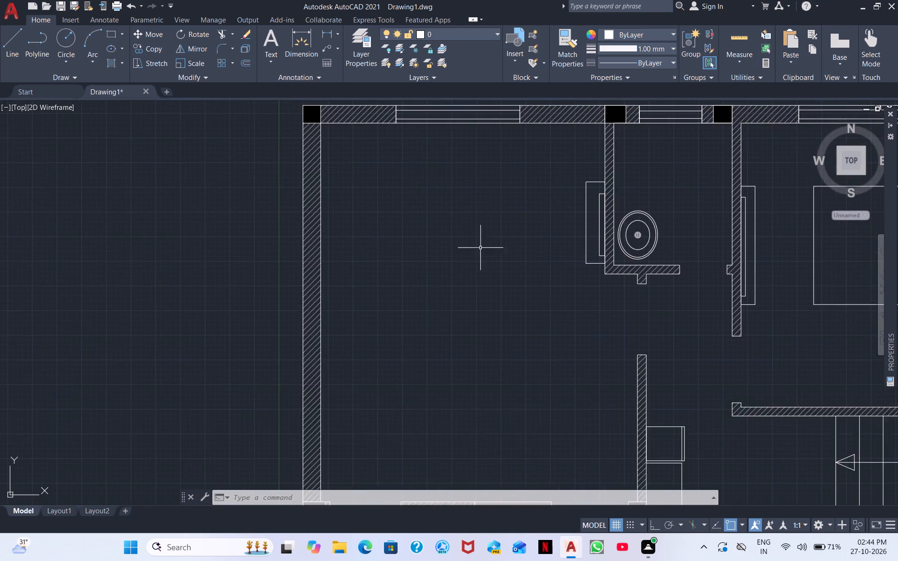
pyautogui.scroll(-2, 483, 265)
pyautogui.moveTo(537, 303); pyautogui.dragTo(373, 188, button='middle')
pyautogui.scroll(-1, 459, 366)
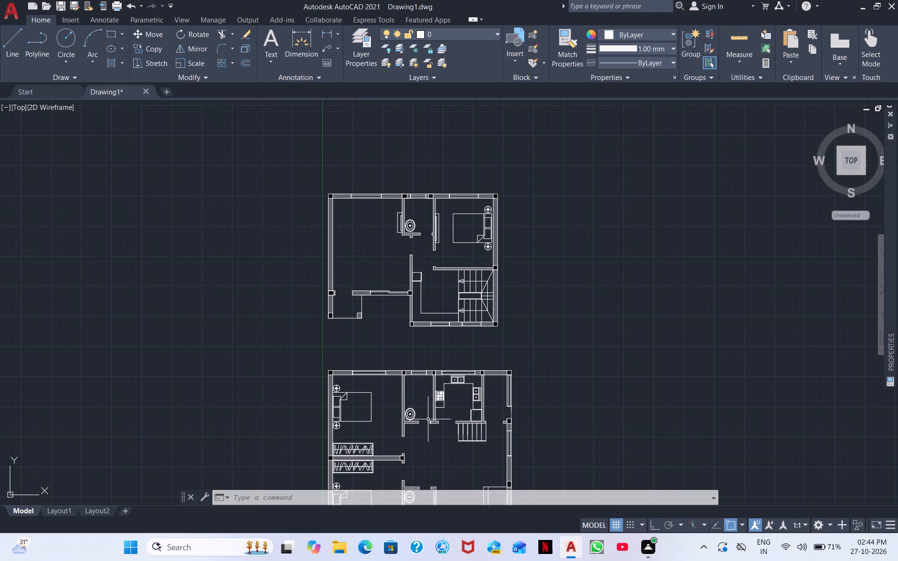
pyautogui.moveTo(395, 300); pyautogui.dragTo(373, 195, button='middle')
pyautogui.scroll(2, 426, 381)
pyautogui.scroll(-2, 431, 389)
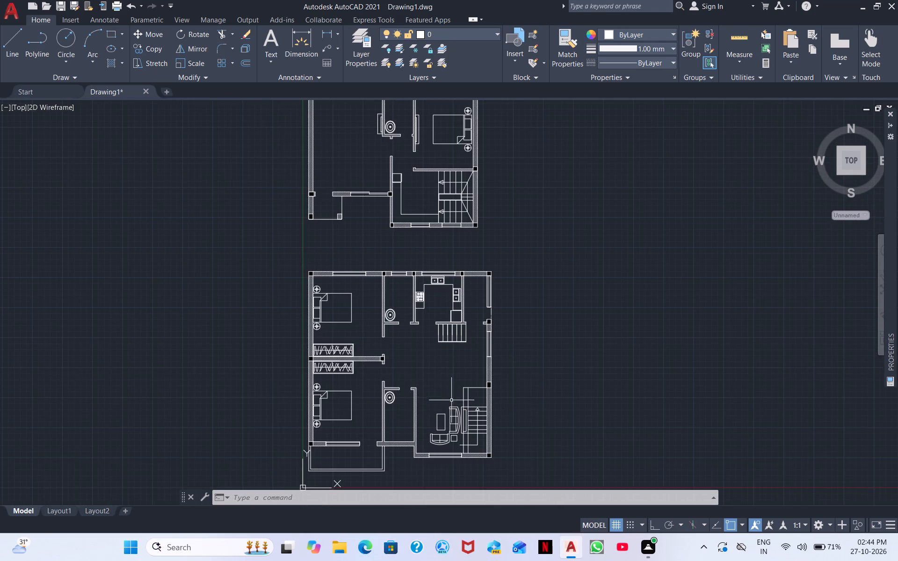
pyautogui.scroll(2, 393, 476)
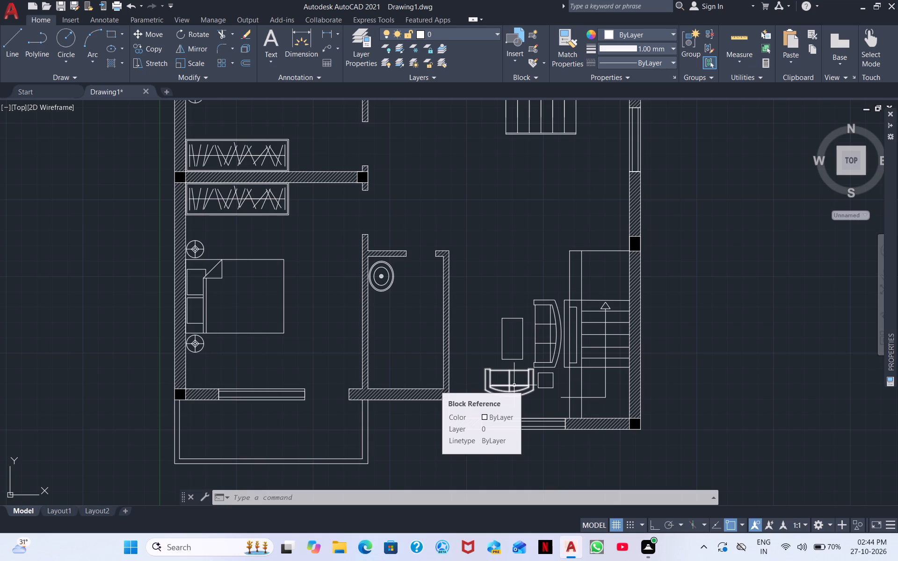
pyautogui.scroll(1, 515, 382)
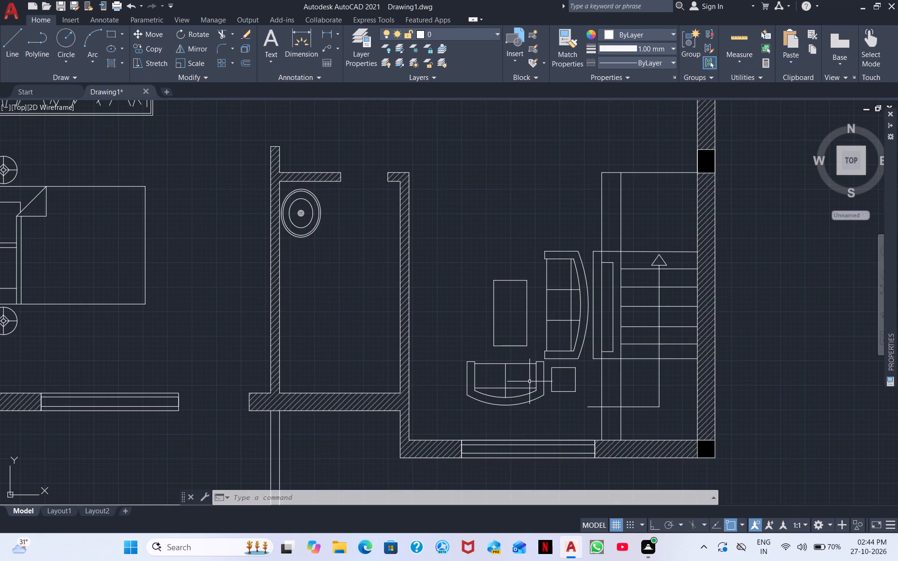
pyautogui.click(564, 387)
pyautogui.click(490, 293)
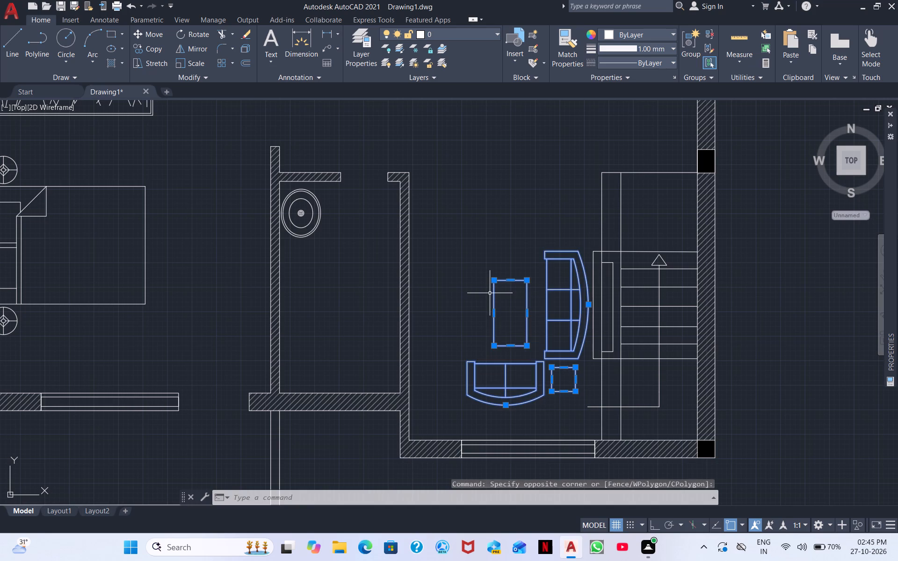
pyautogui.rightClick(490, 293)
pyautogui.click(546, 119)
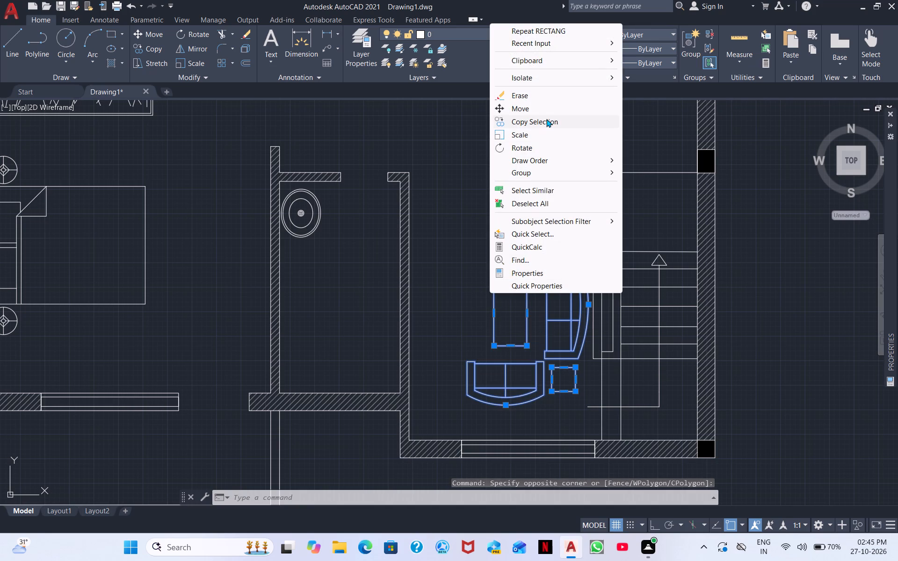
pyautogui.click(540, 338)
pyautogui.moveTo(501, 168); pyautogui.dragTo(682, 473, button='middle')
pyautogui.scroll(-2, 682, 473)
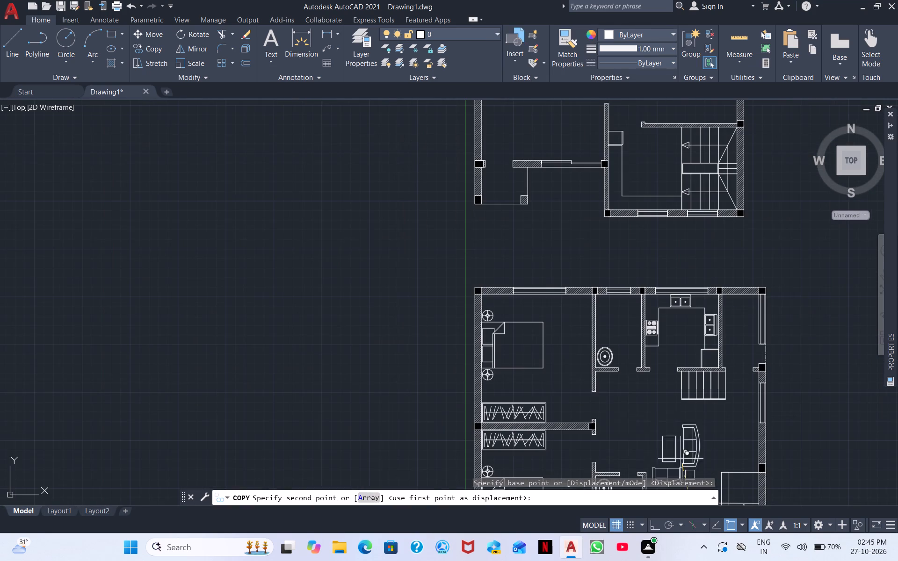
pyautogui.moveTo(461, 145); pyautogui.dragTo(447, 381, button='middle')
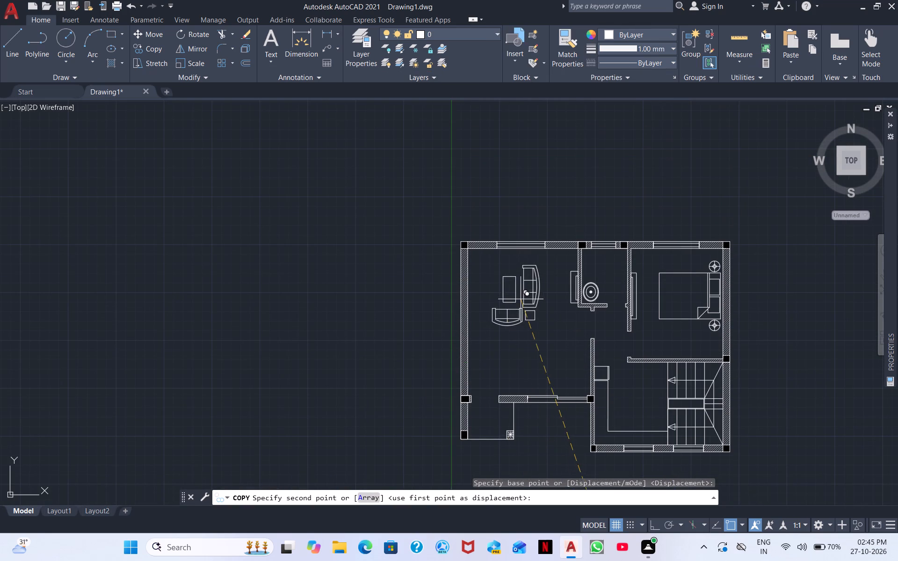
pyautogui.click(415, 277)
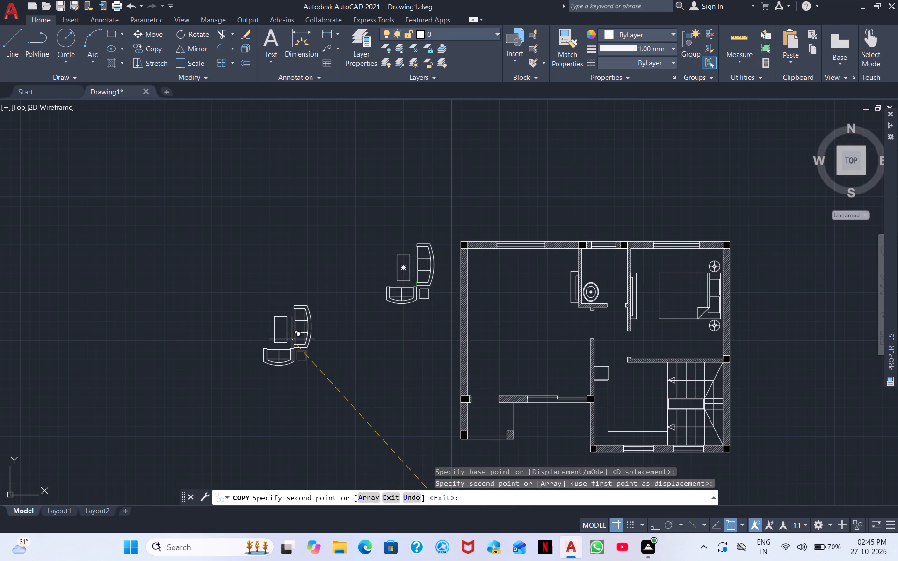
pyautogui.rightClick(292, 339)
pyautogui.click(321, 348)
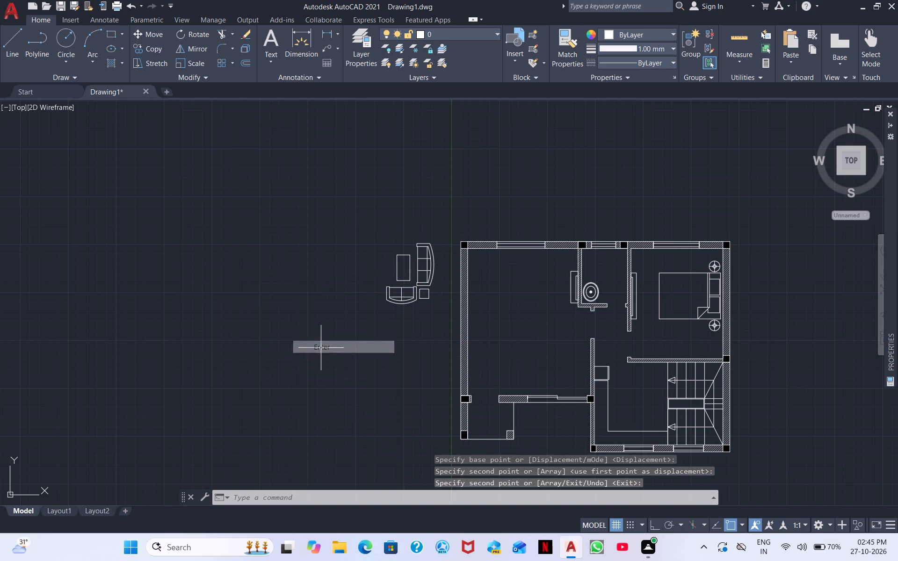
# Rotate the copied sofa set 180 degrees with Ortho turned on.
pyautogui.click(433, 307)
pyautogui.click(437, 301)
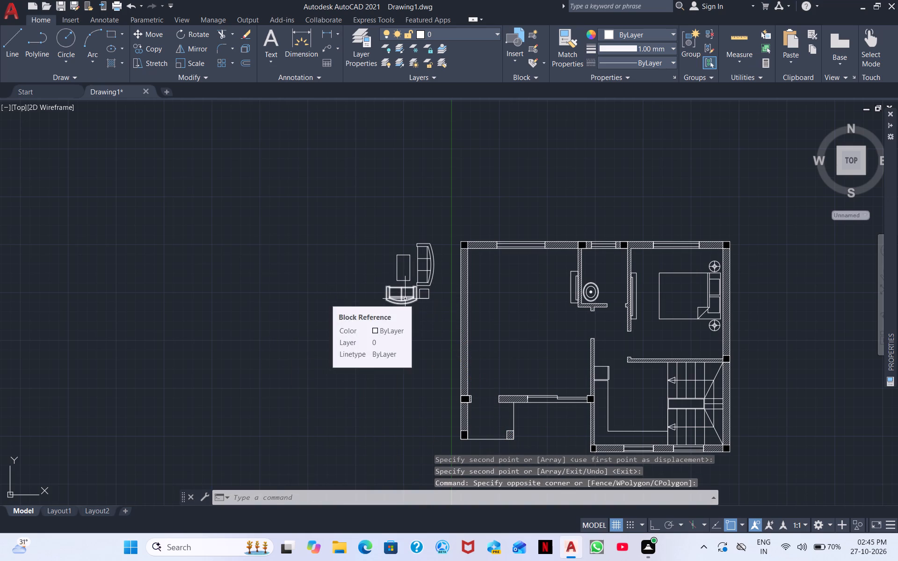
pyautogui.click(431, 307)
pyautogui.click(389, 251)
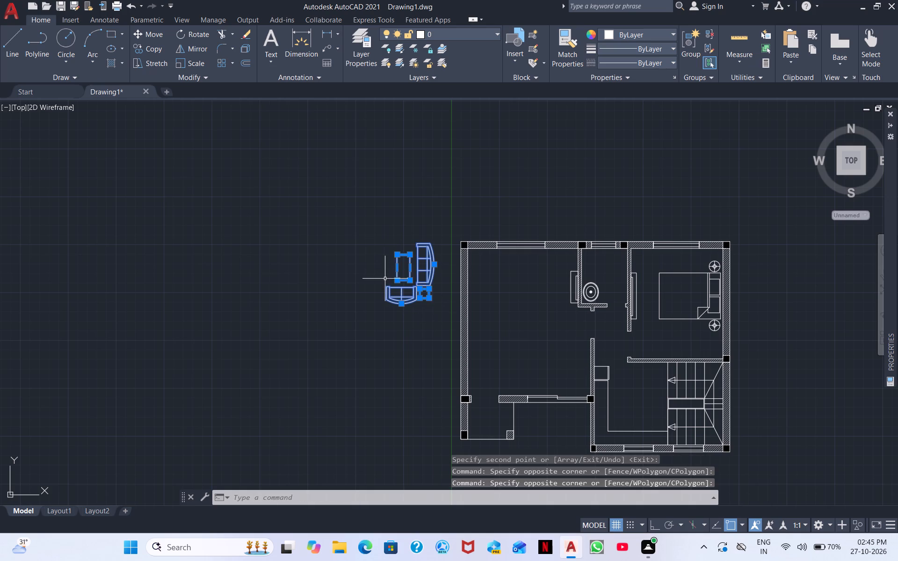
pyautogui.rightClick(385, 279)
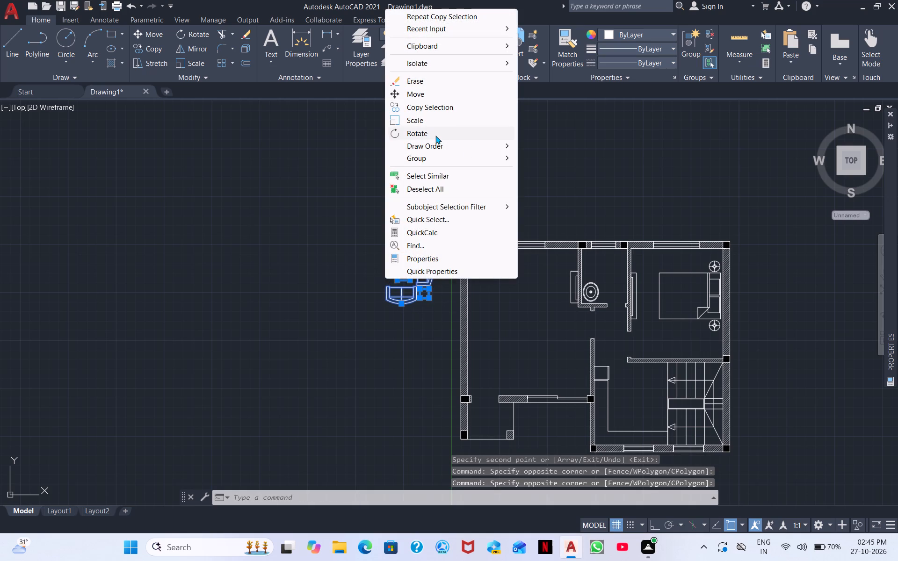
pyautogui.click(435, 136)
pyautogui.click(385, 284)
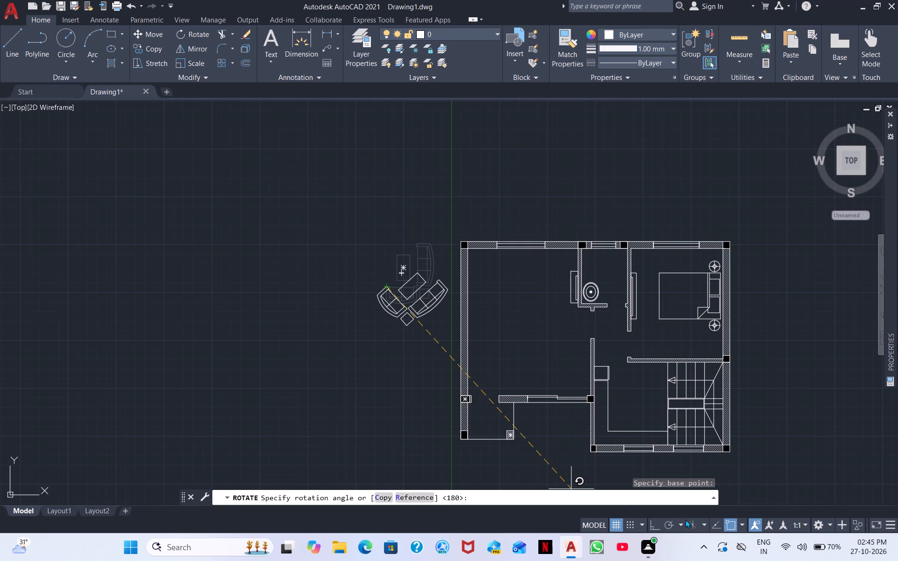
pyautogui.click(659, 520)
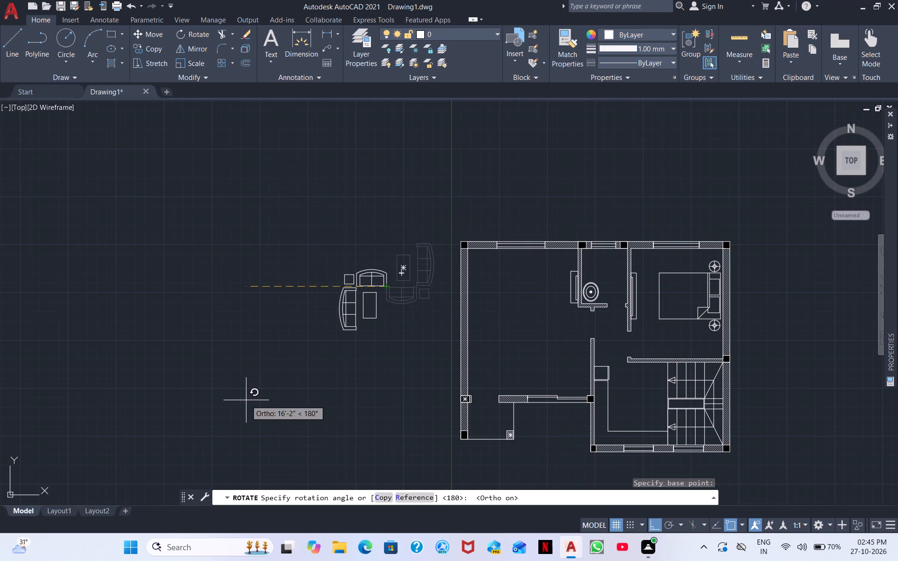
pyautogui.click(150, 288)
# Scale the rotated sofa set up moderately from a base point near the long sofa's lower end.
pyautogui.click(404, 361)
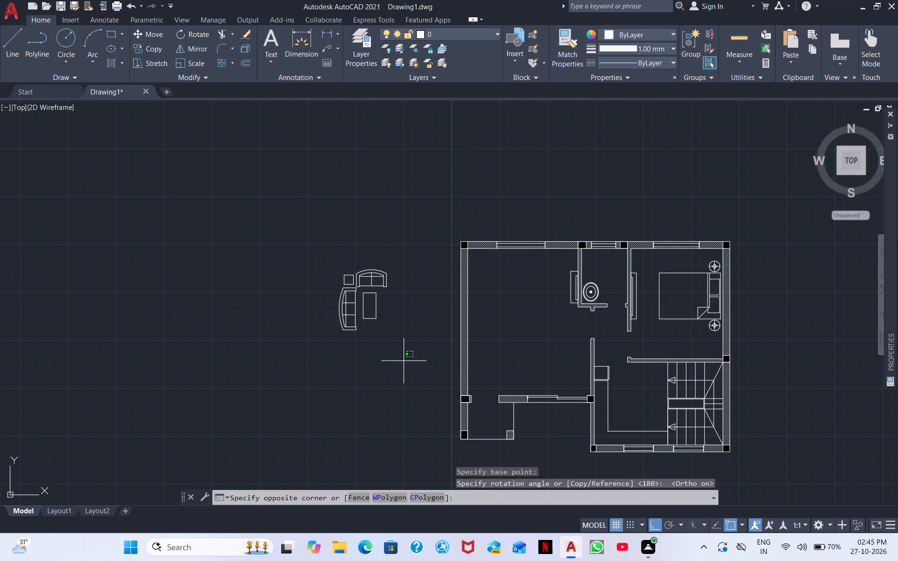
pyautogui.click(312, 266)
pyautogui.rightClick(311, 282)
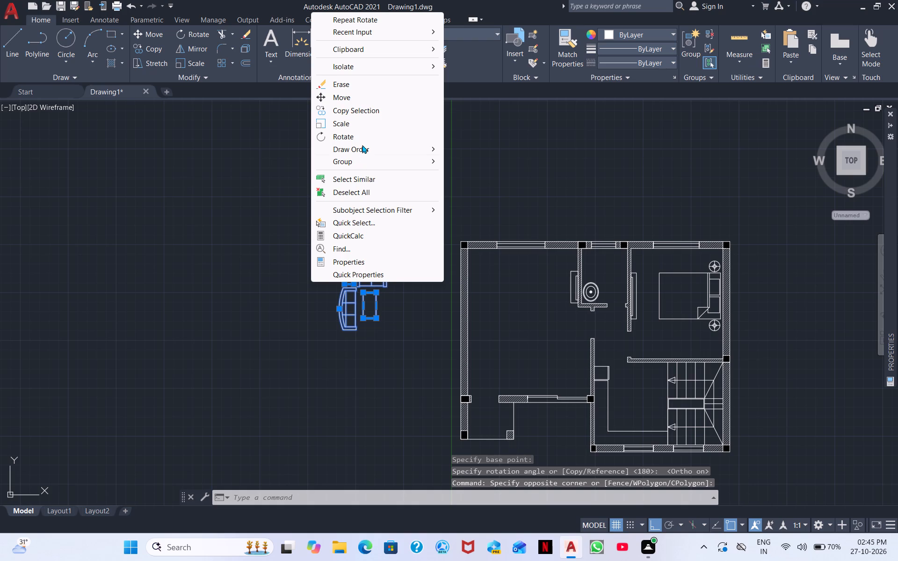
pyautogui.click(367, 124)
pyautogui.scroll(2, 378, 316)
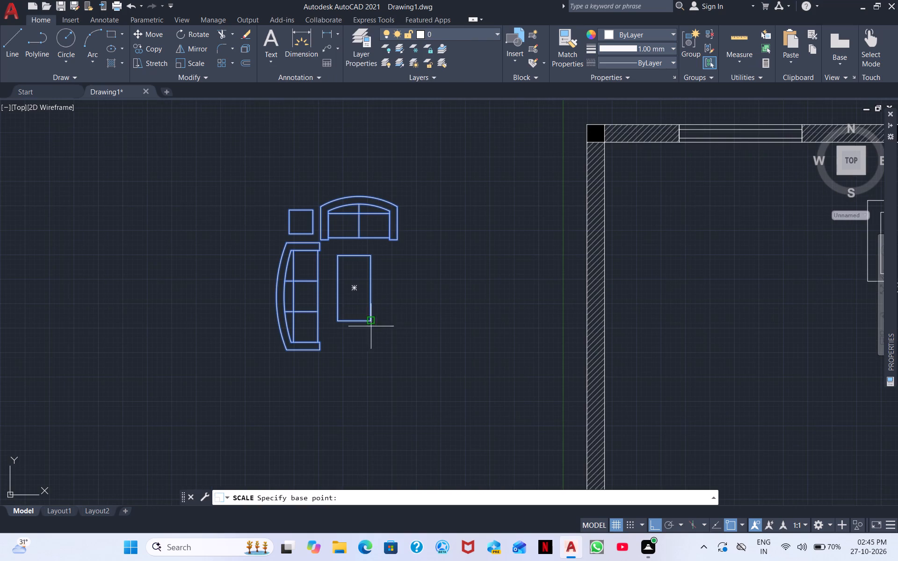
pyautogui.click(327, 350)
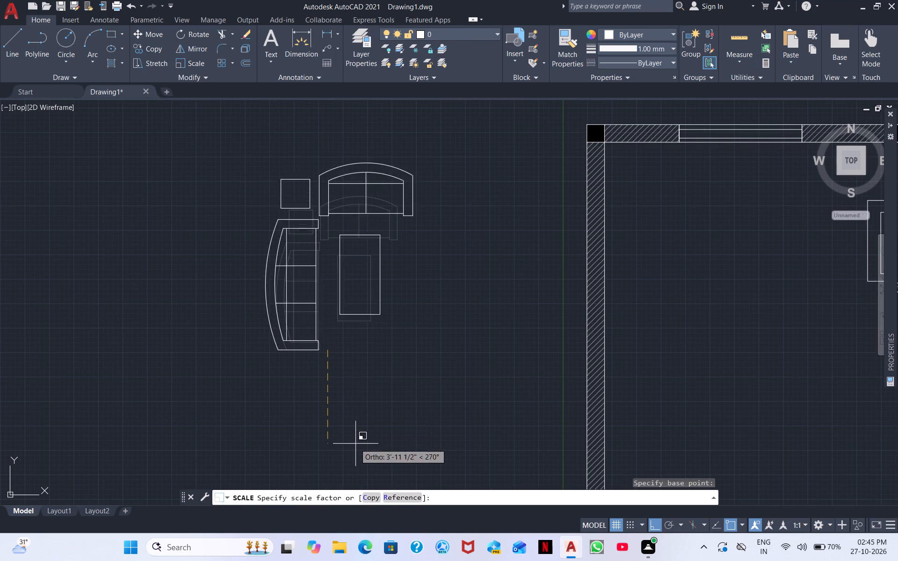
pyautogui.click(357, 454)
# Move the scaled sofa set about 15'-6" horizontally into the upper plan's large living room, near its outer corner.
pyautogui.scroll(-1, 375, 360)
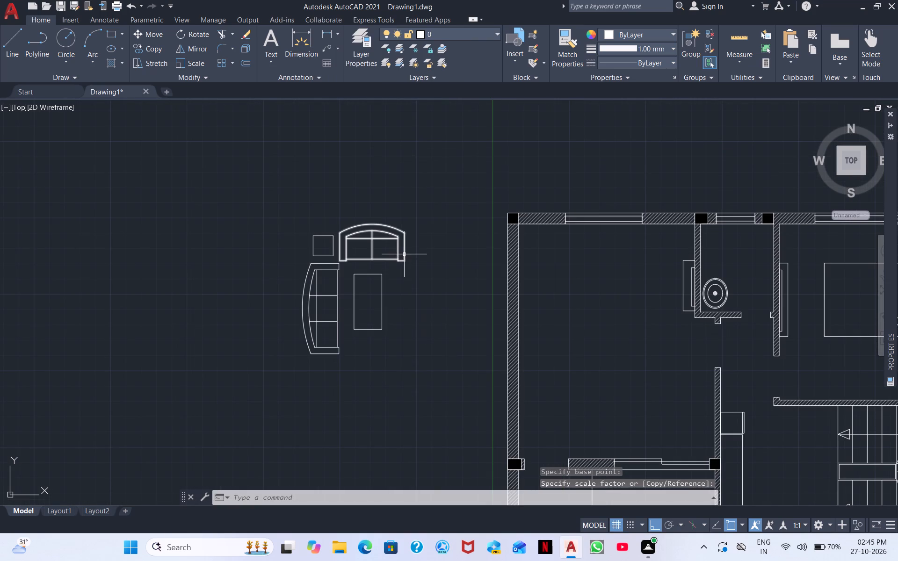
pyautogui.moveTo(410, 360); pyautogui.dragTo(406, 353)
pyautogui.click(278, 245)
pyautogui.rightClick(311, 279)
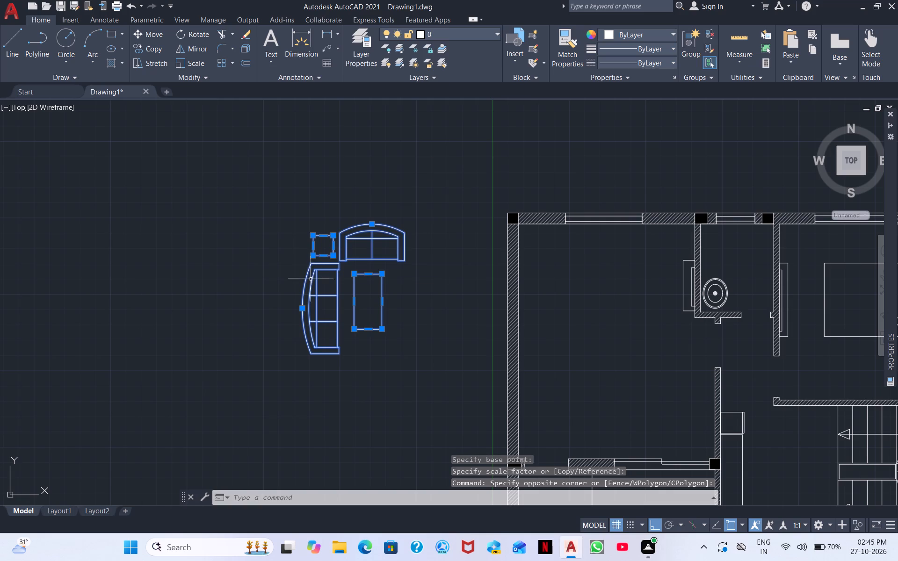
pyautogui.click(367, 91)
pyautogui.click(345, 264)
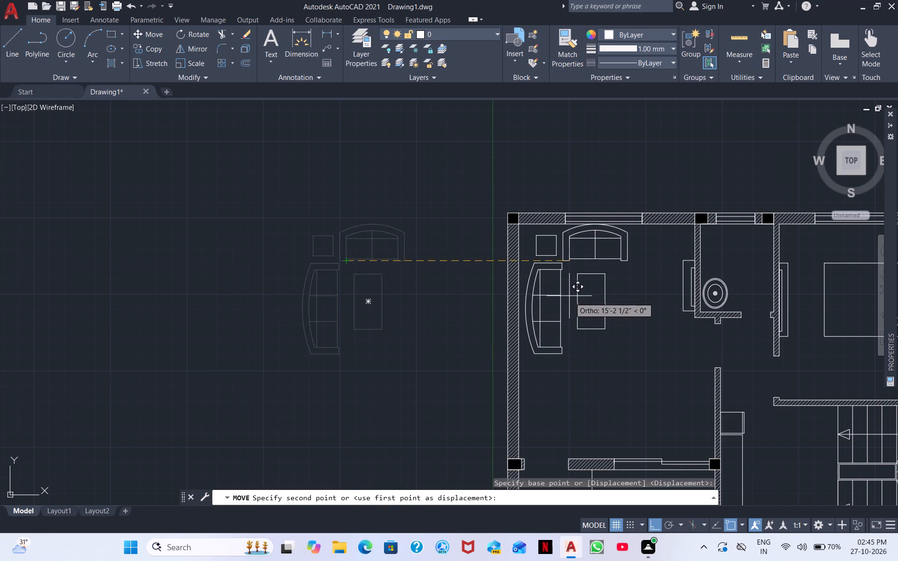
pyautogui.click(576, 324)
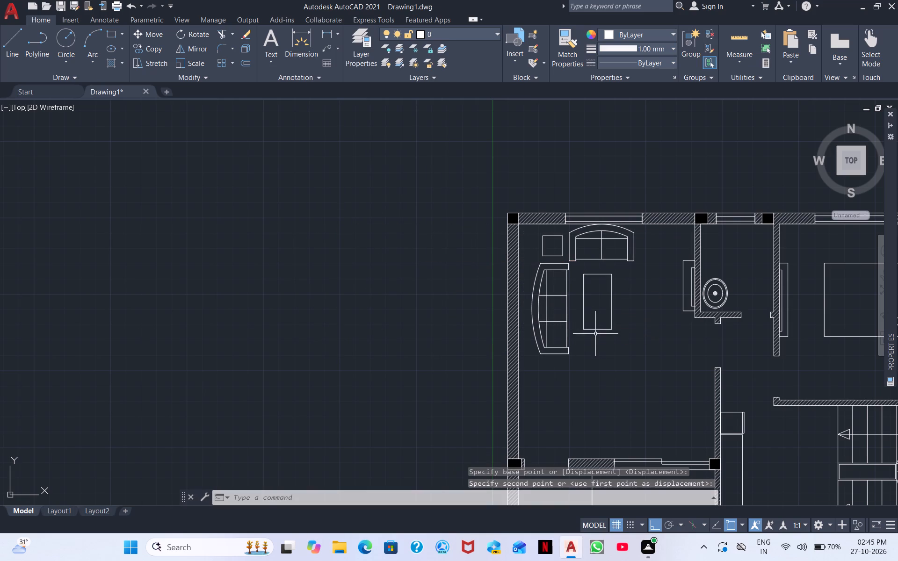
# Move the living room sofa set a short distance straight down, away from the window wall.
pyautogui.click(595, 334)
pyautogui.click(560, 253)
pyautogui.rightClick(585, 299)
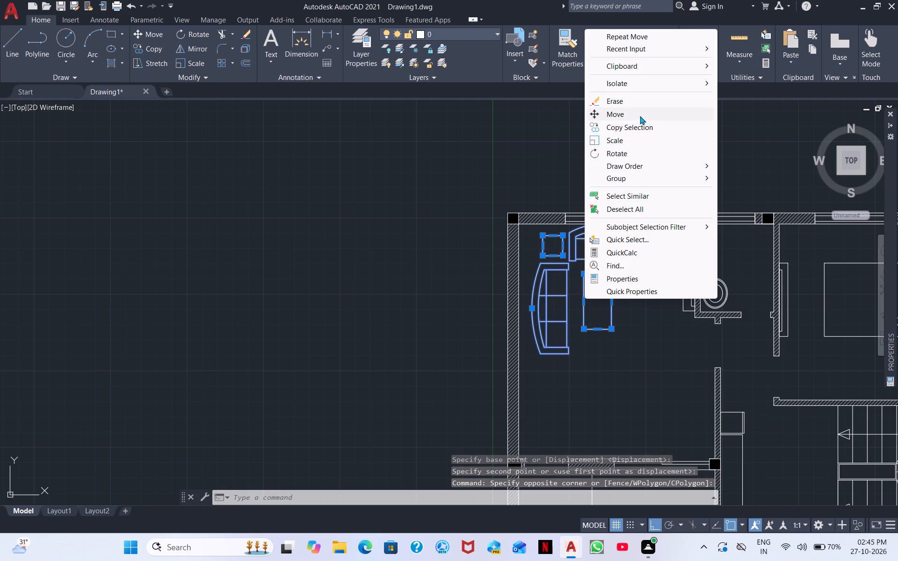
pyautogui.click(639, 108)
pyautogui.click(589, 276)
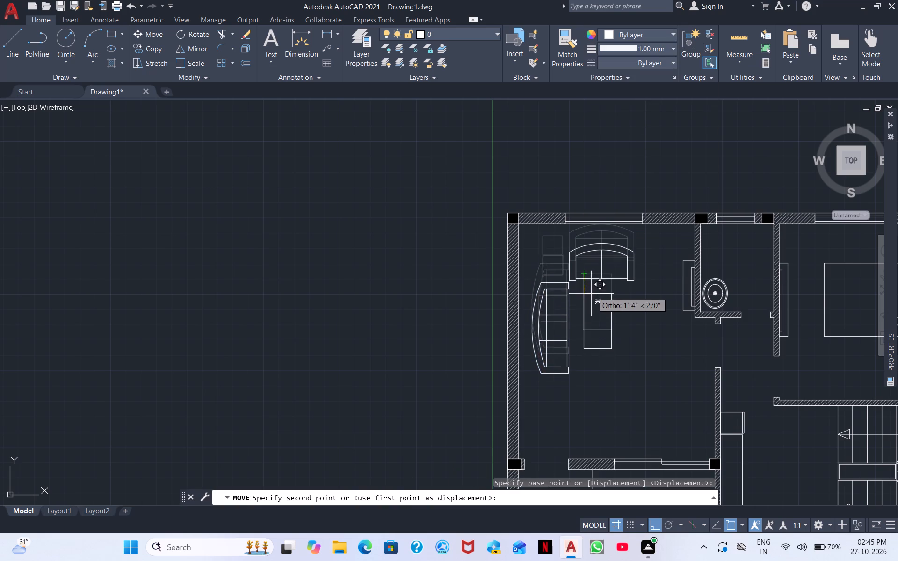
pyautogui.click(592, 287)
# Scale the whole sofa set down from the long sofa's lower inner corner.
pyautogui.scroll(-1, 591, 322)
pyautogui.moveTo(593, 332); pyautogui.dragTo(456, 283, button='middle')
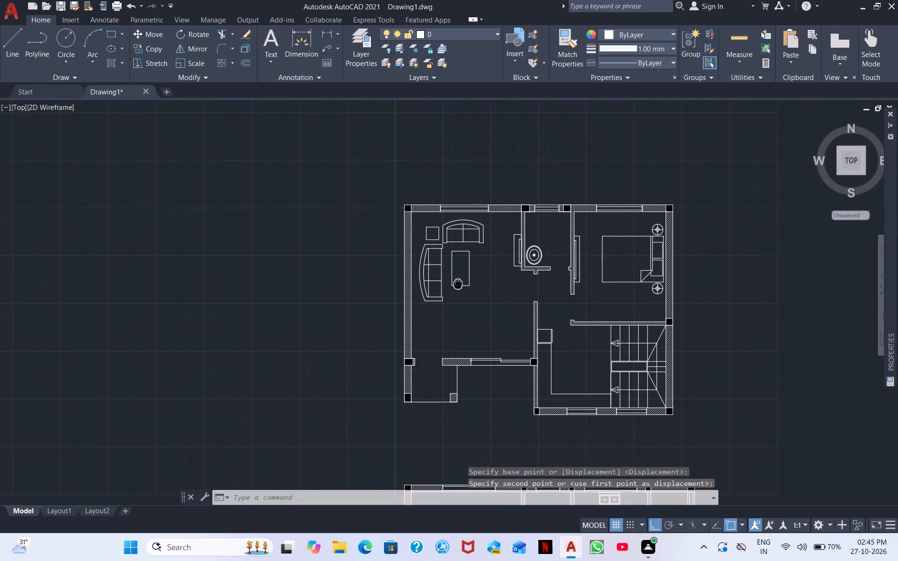
pyautogui.scroll(2, 451, 282)
pyautogui.click(515, 318)
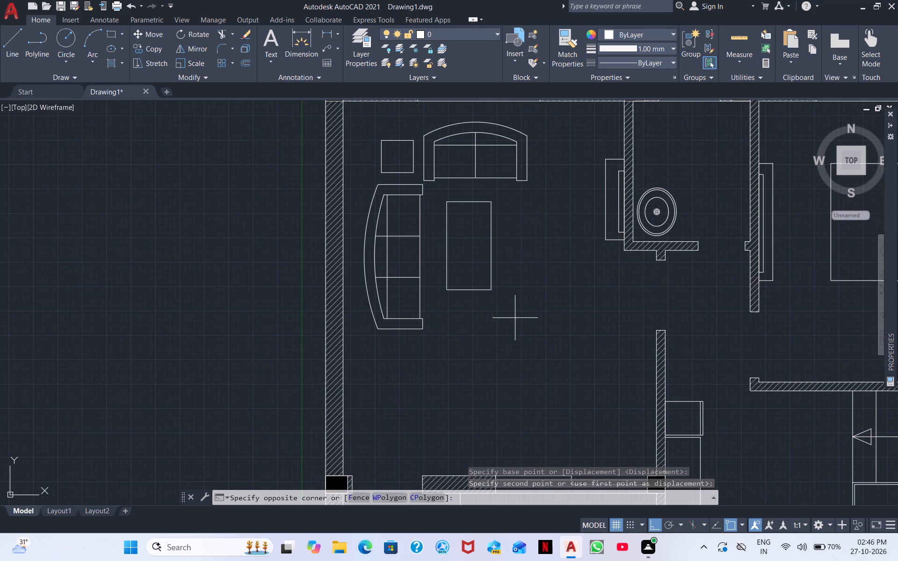
pyautogui.click(433, 220)
pyautogui.rightClick(470, 256)
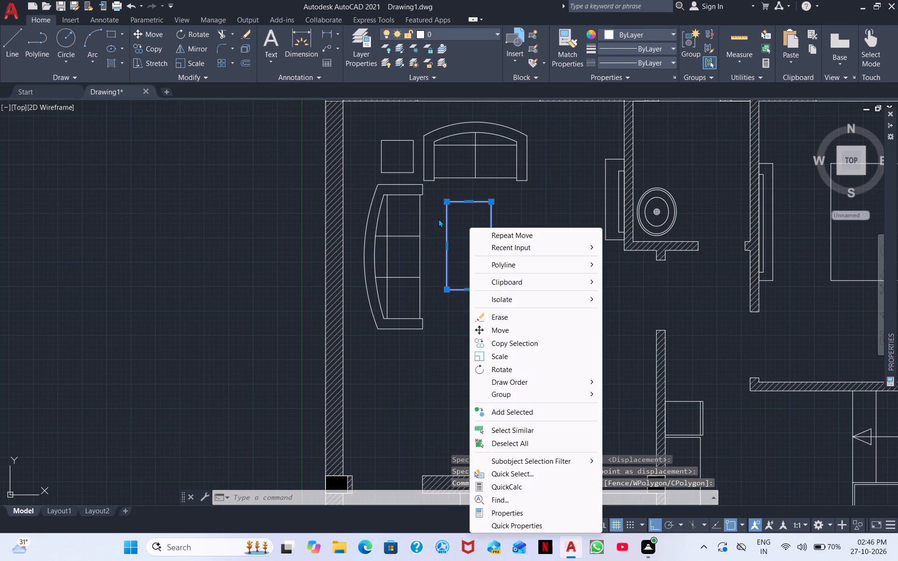
pyautogui.click(431, 242)
pyautogui.click(523, 282)
pyautogui.click(536, 305)
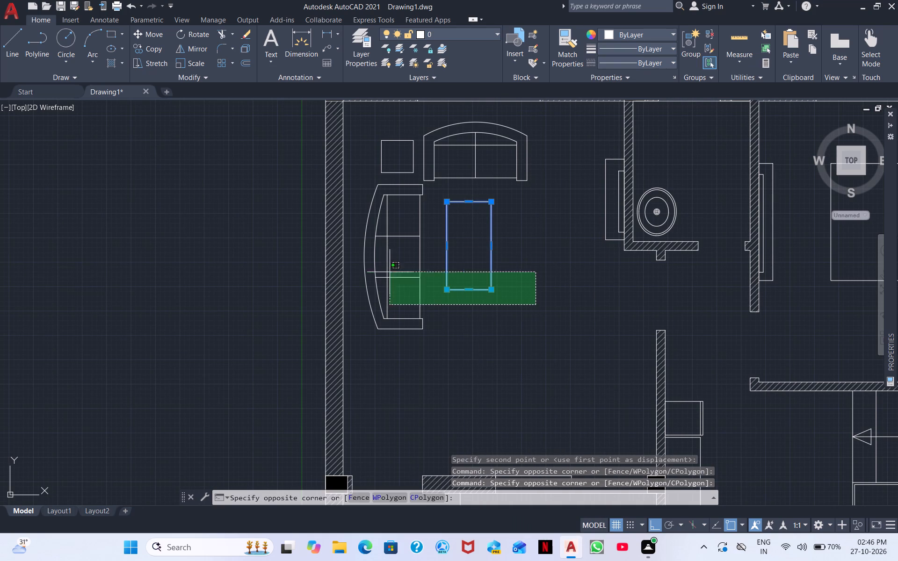
pyautogui.click(378, 166)
pyautogui.rightClick(485, 230)
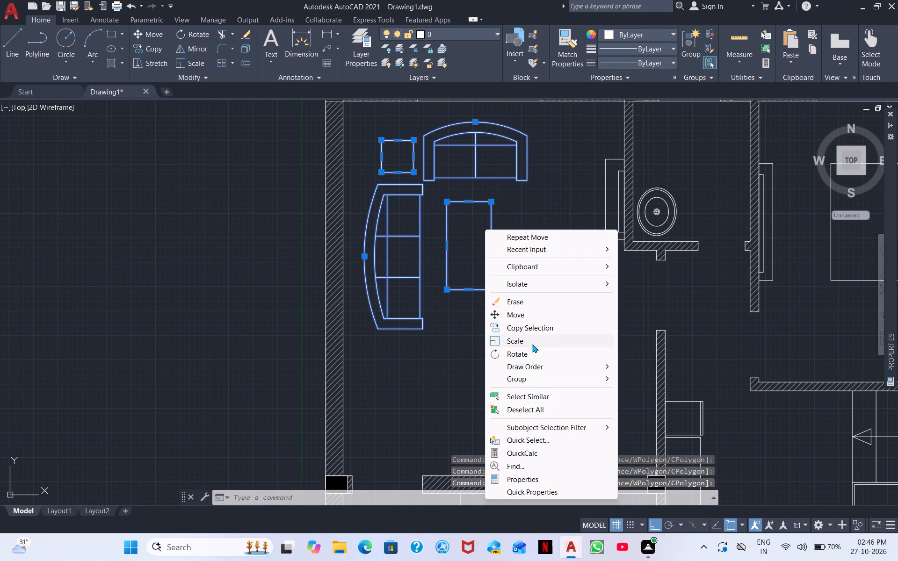
pyautogui.click(538, 340)
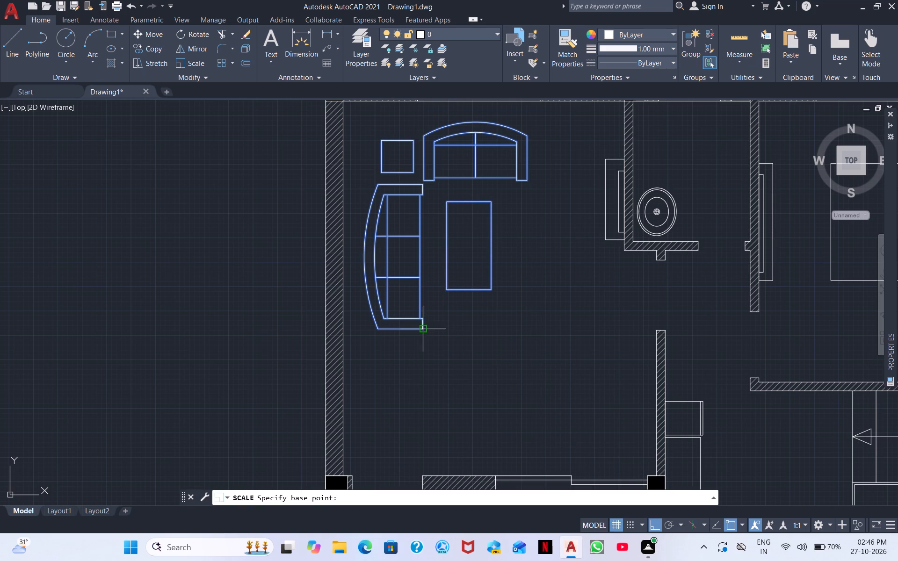
pyautogui.click(418, 331)
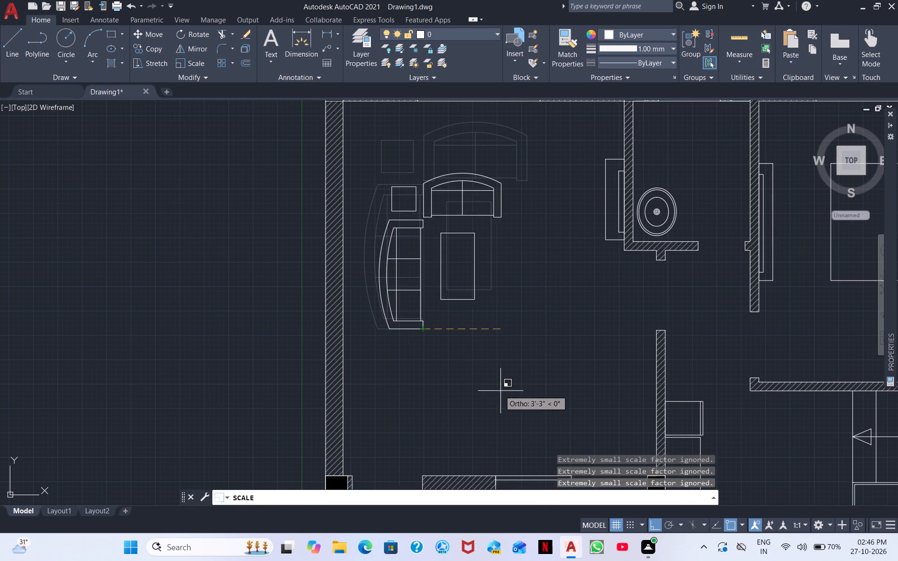
pyautogui.click(503, 392)
# Move the reduced sofa set straight up so the short sofa sits close to the window wall.
pyautogui.scroll(-2, 461, 324)
pyautogui.click(495, 296)
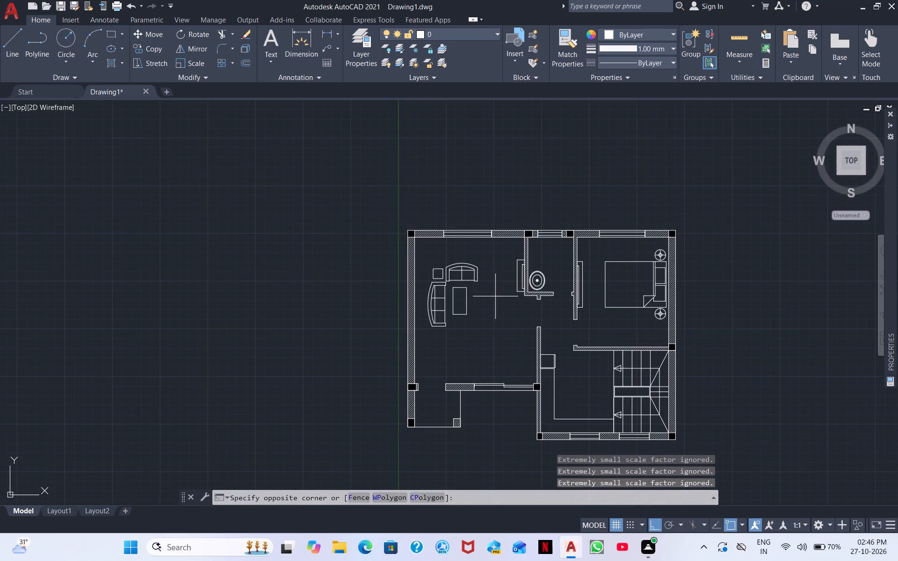
pyautogui.click(438, 265)
pyautogui.rightClick(461, 302)
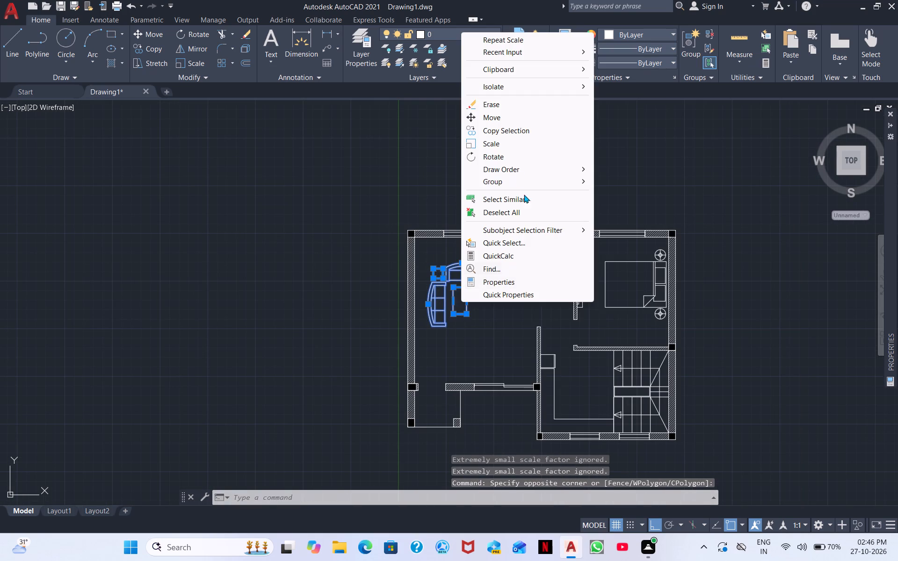
pyautogui.click(506, 121)
pyautogui.click(446, 282)
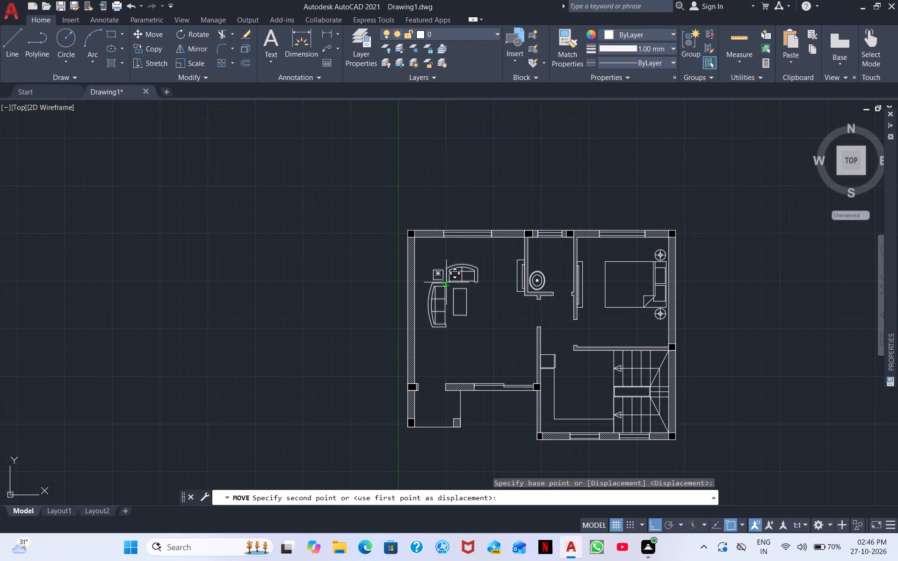
pyautogui.scroll(1, 445, 261)
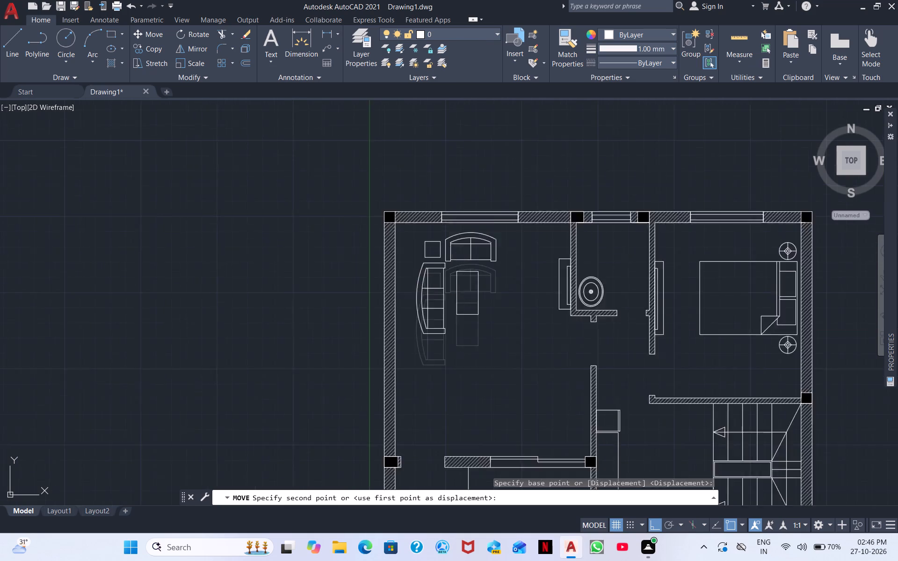
pyautogui.scroll(1, 445, 261)
pyautogui.click(448, 255)
# Move the sofa set straight left so the long sofa sits close to the outer side wall.
pyautogui.click(473, 313)
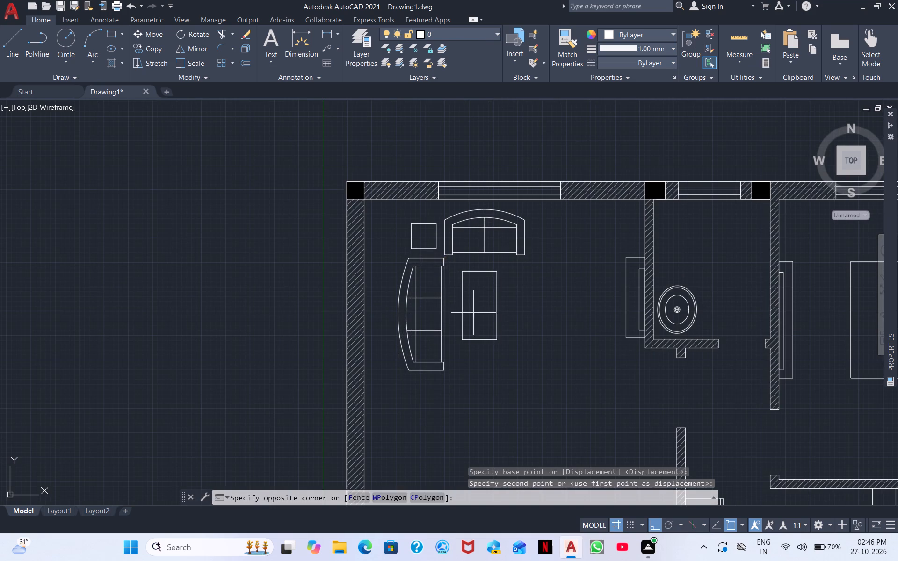
pyautogui.click(438, 248)
pyautogui.moveTo(442, 264); pyautogui.dragTo(438, 260)
pyautogui.click(399, 213)
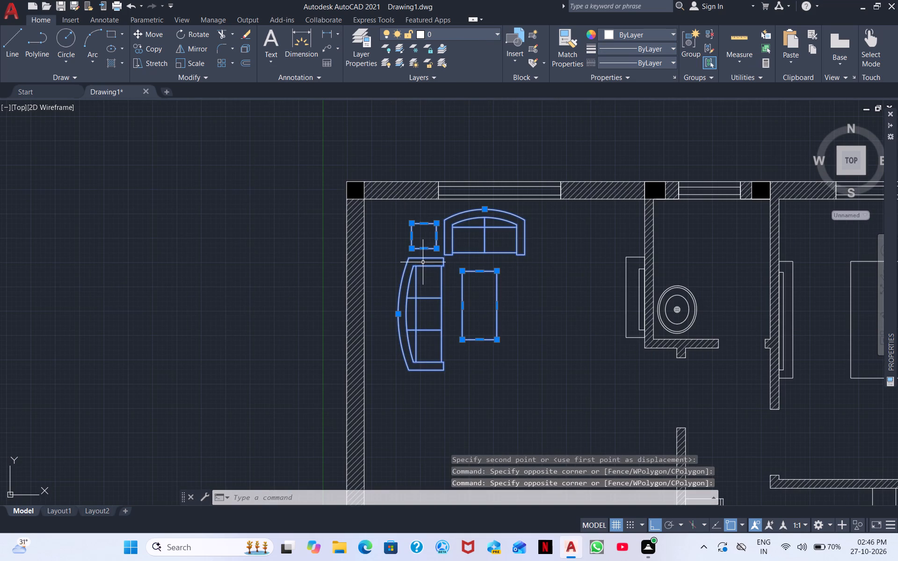
pyautogui.rightClick(493, 318)
pyautogui.click(539, 137)
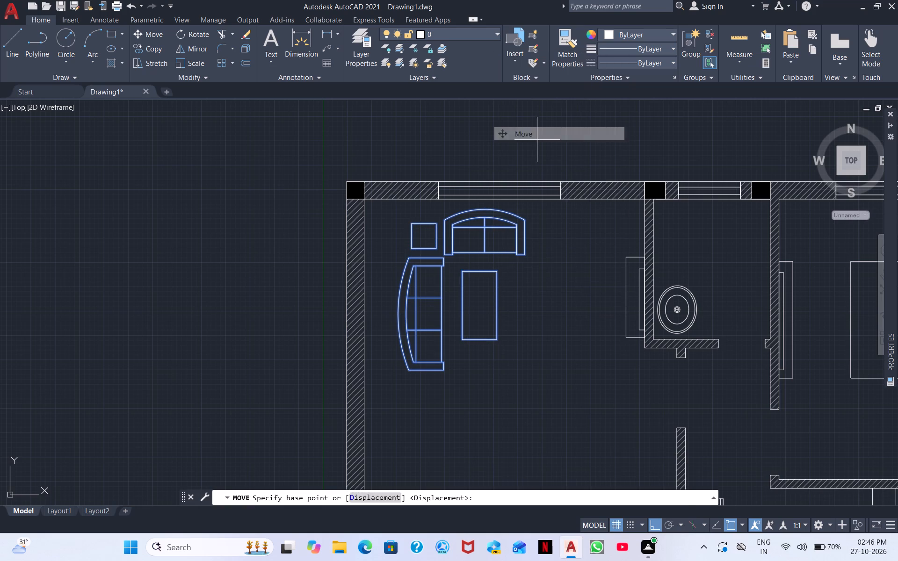
pyautogui.click(455, 274)
pyautogui.click(435, 280)
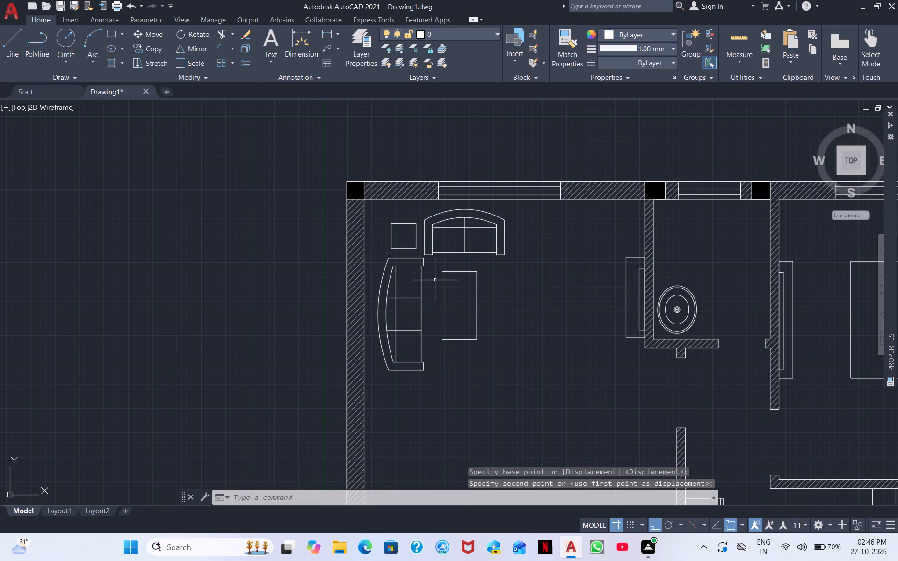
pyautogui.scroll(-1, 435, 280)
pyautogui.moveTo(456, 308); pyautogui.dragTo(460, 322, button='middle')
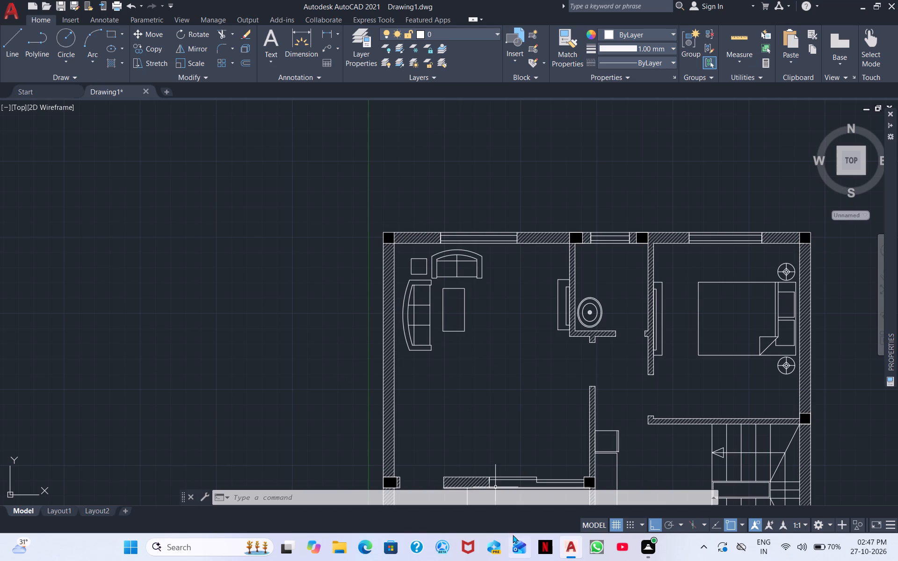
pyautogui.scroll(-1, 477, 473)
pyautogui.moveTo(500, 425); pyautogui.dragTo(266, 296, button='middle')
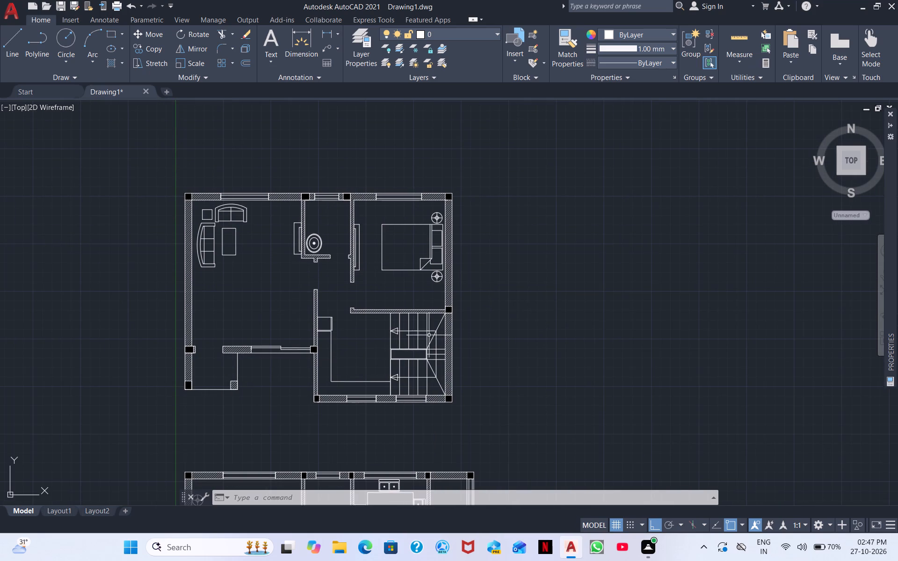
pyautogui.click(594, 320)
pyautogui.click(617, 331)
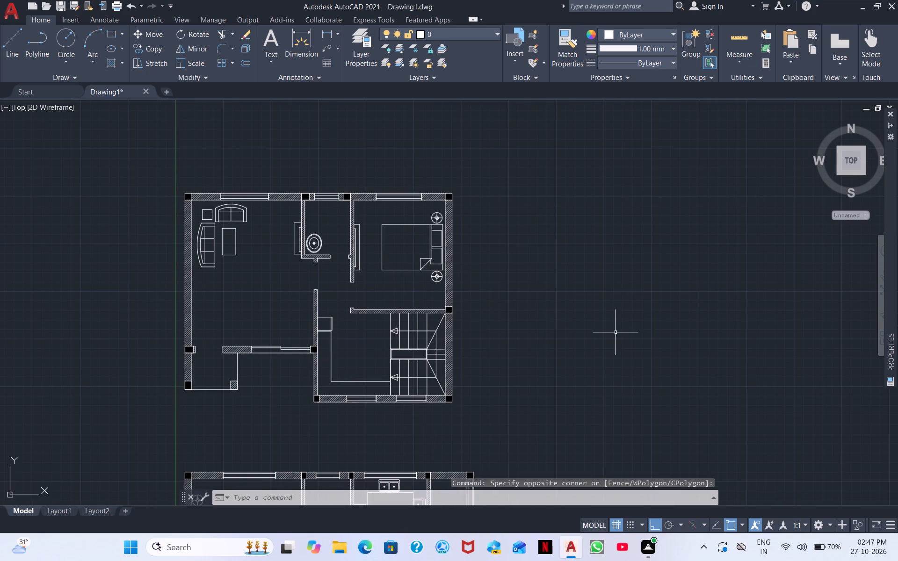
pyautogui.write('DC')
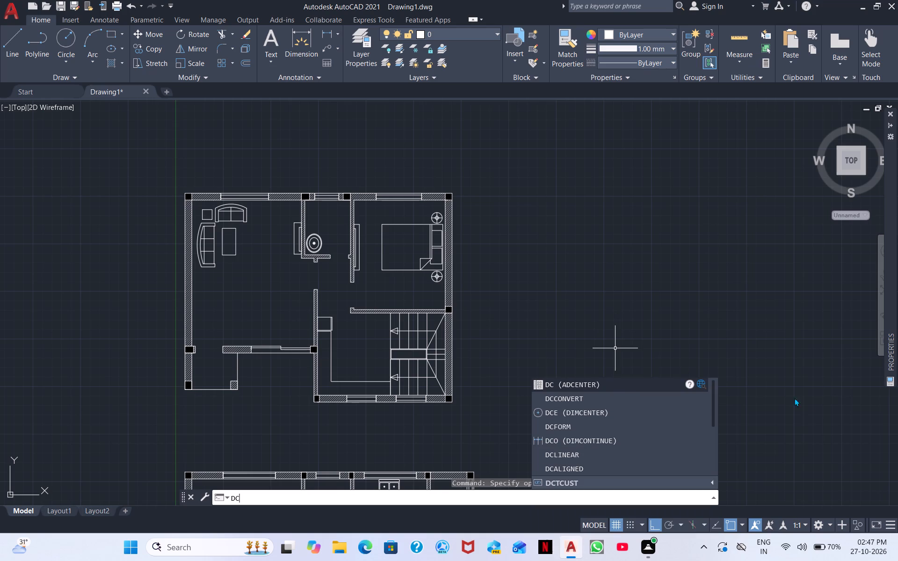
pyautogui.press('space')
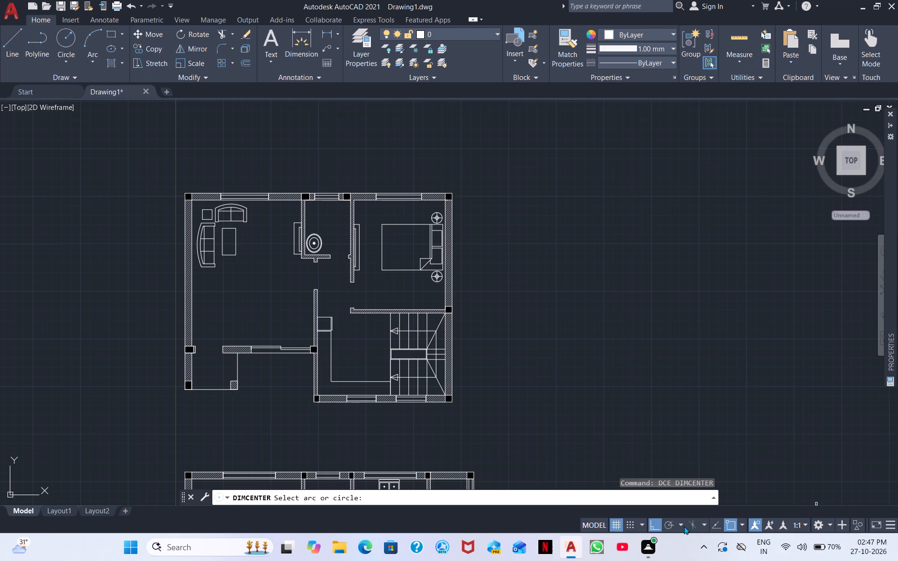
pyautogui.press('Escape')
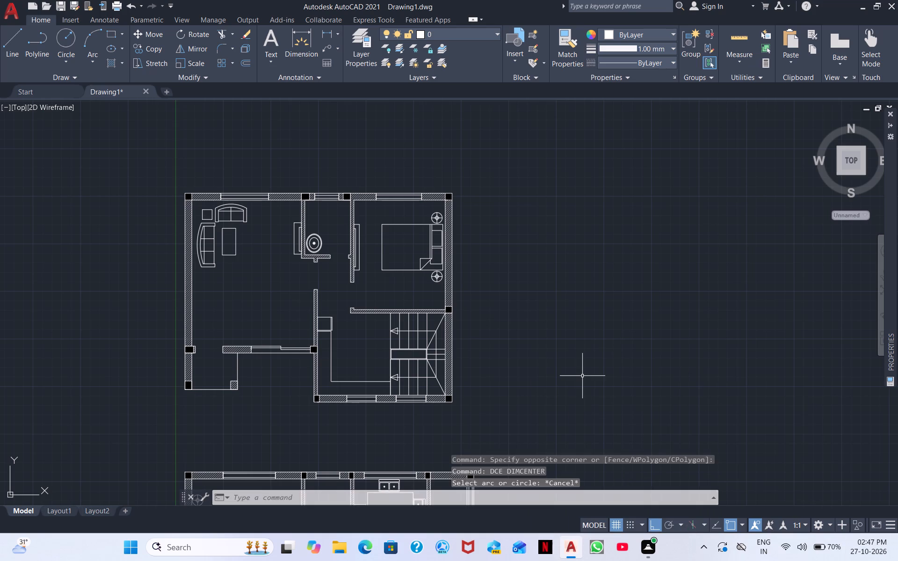
# Insert the Dining Set - 36 x 72 in. block from the Home - Space Planner drawing into the empty area beside the upper plan.
pyautogui.write('DC')
pyautogui.press('space')
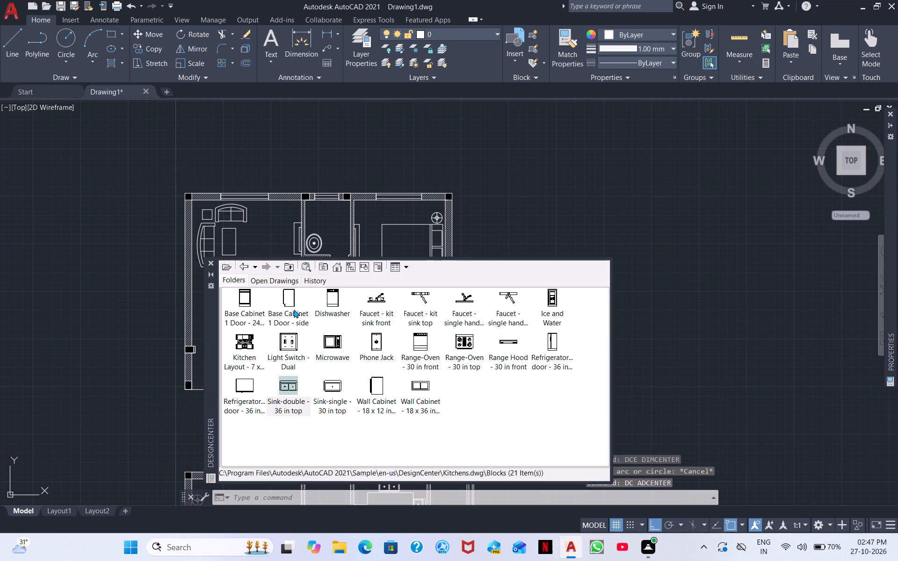
pyautogui.click(245, 264)
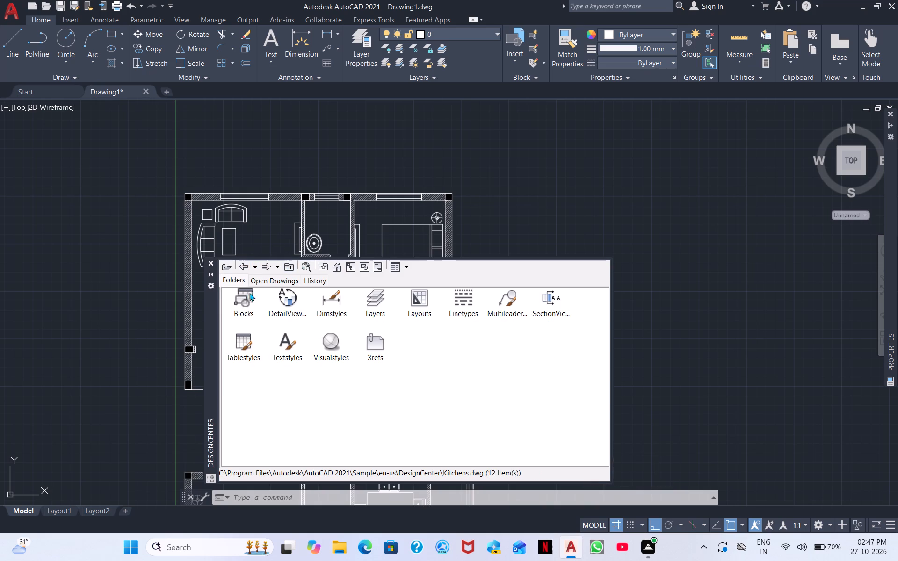
pyautogui.click(250, 267)
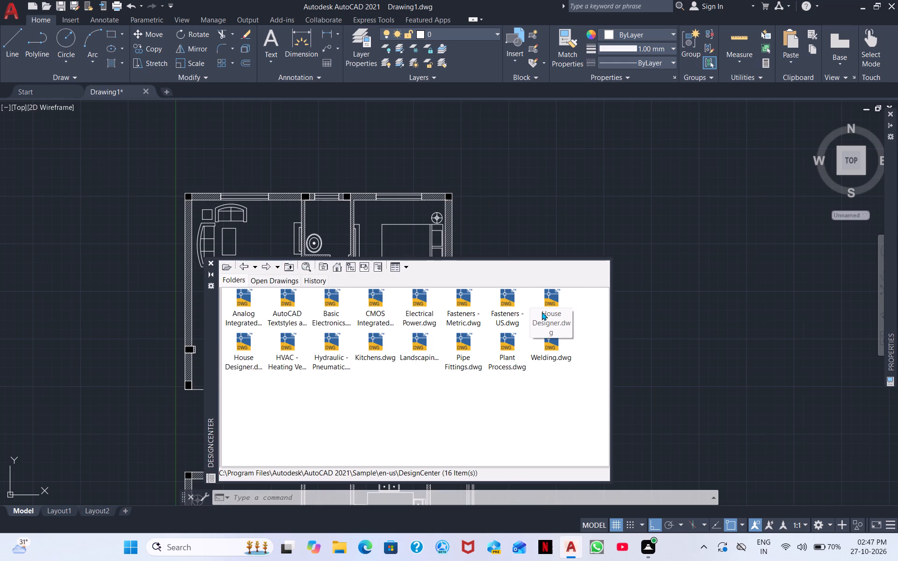
pyautogui.doubleClick(543, 310)
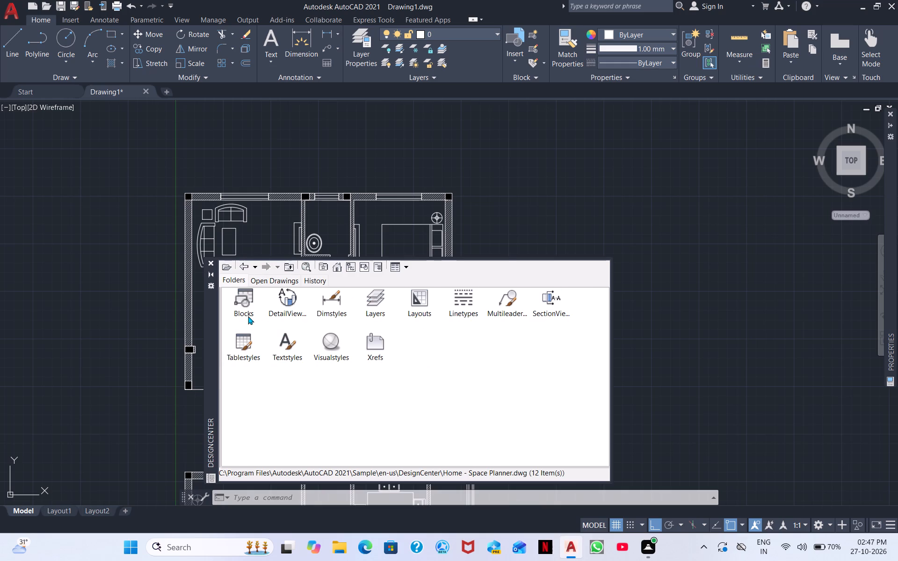
pyautogui.doubleClick(248, 313)
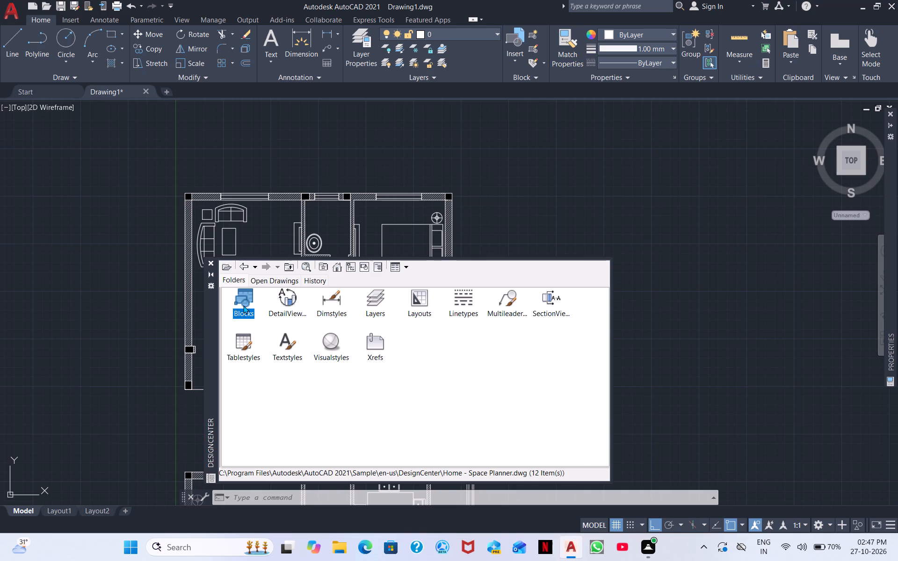
pyautogui.doubleClick(243, 305)
pyautogui.doubleClick(512, 301)
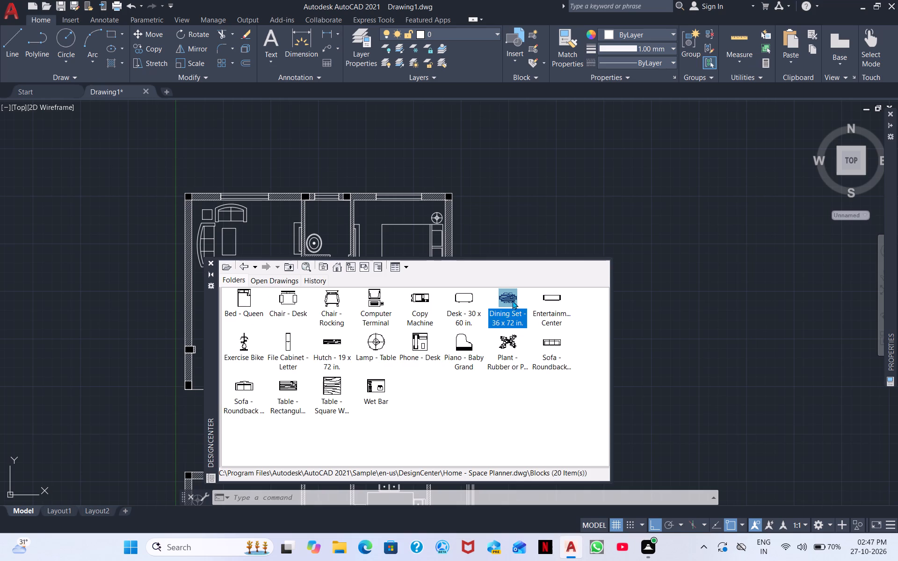
pyautogui.click(536, 344)
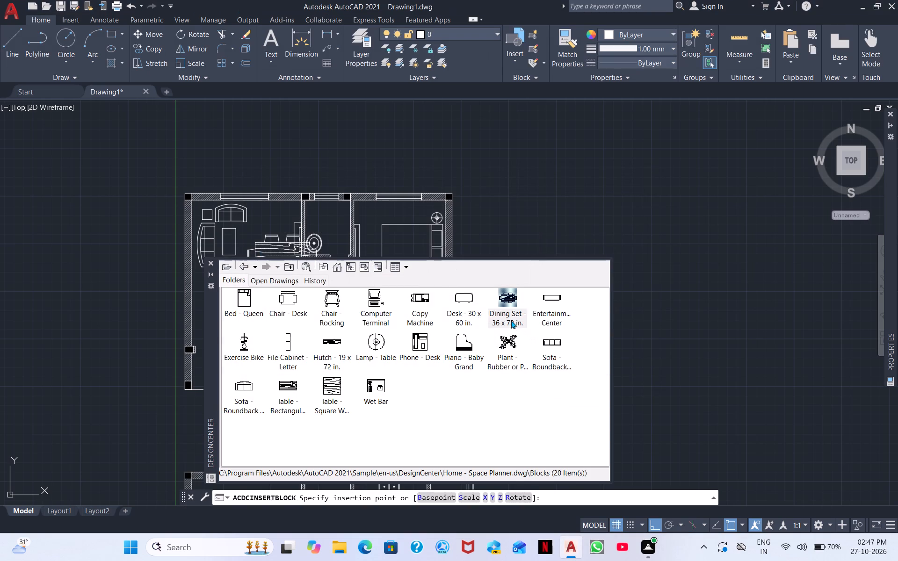
pyautogui.click(539, 210)
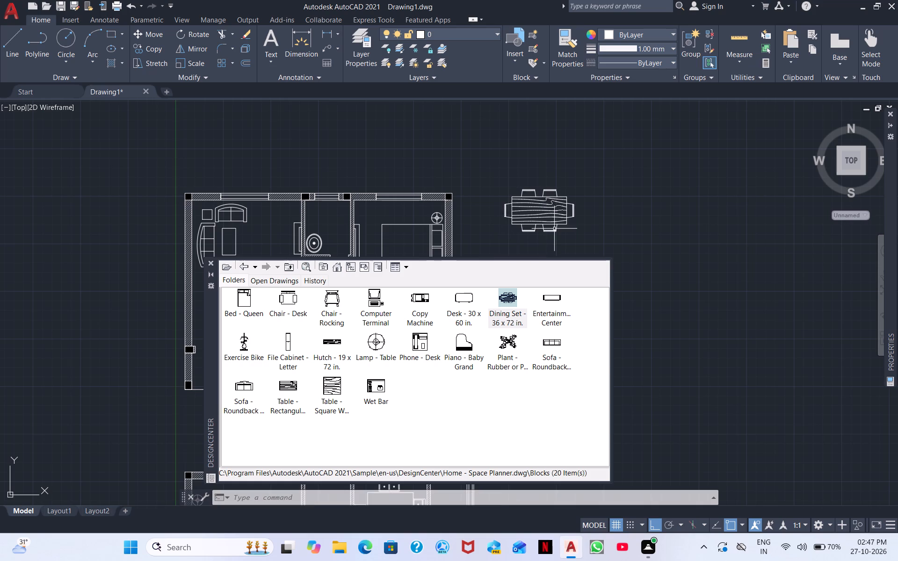
pyautogui.click(210, 267)
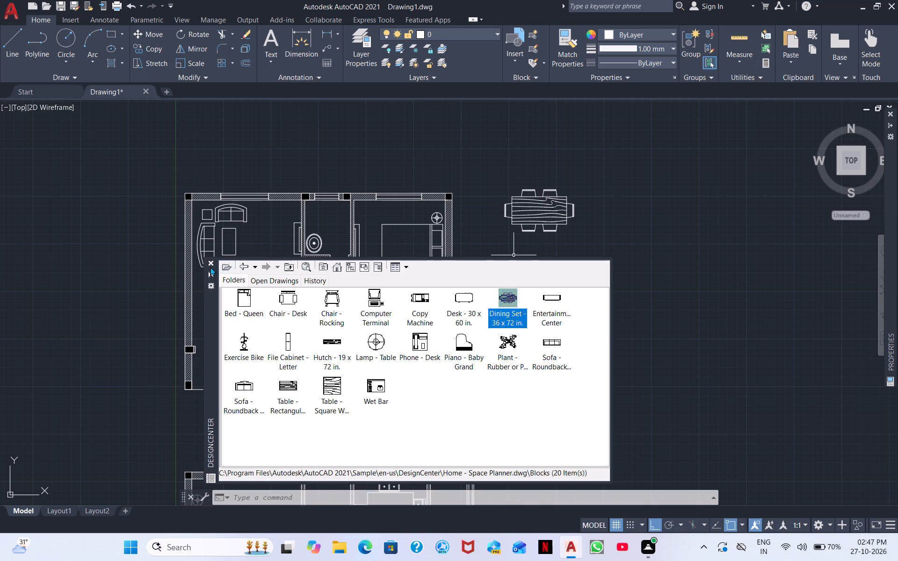
# Move the dining set, with Ortho off, into the lower part of the living room, above the sliding opening.
pyautogui.click(564, 237)
pyautogui.click(521, 211)
pyautogui.rightClick(661, 290)
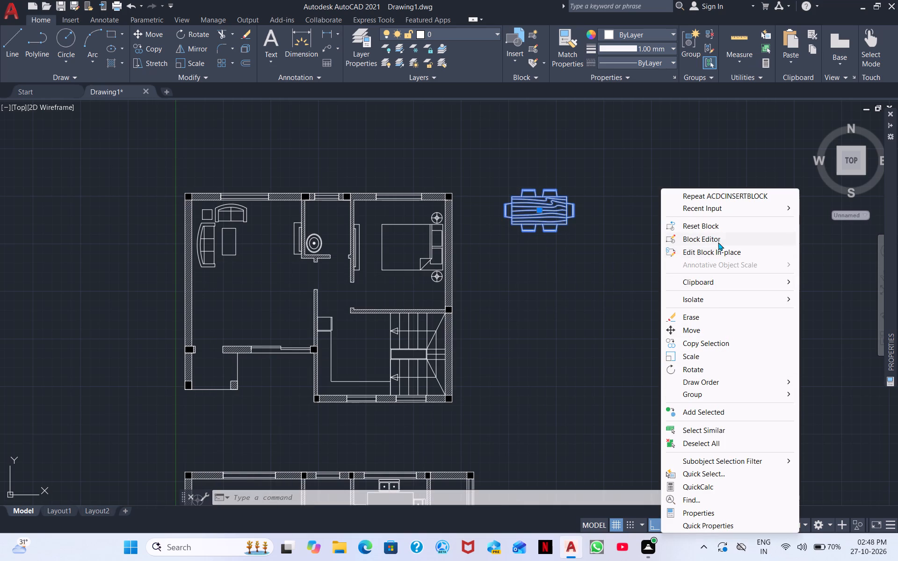
pyautogui.click(710, 327)
pyautogui.click(549, 220)
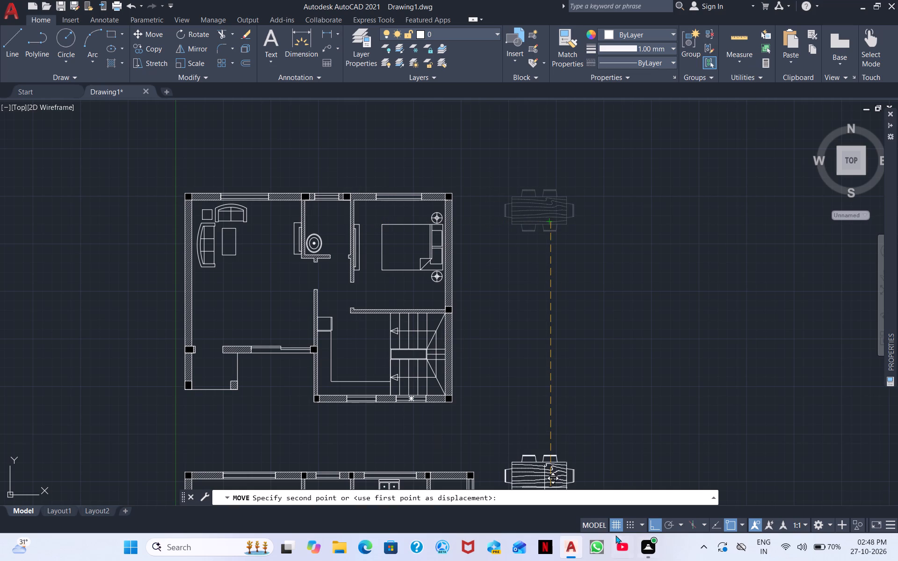
pyautogui.click(653, 520)
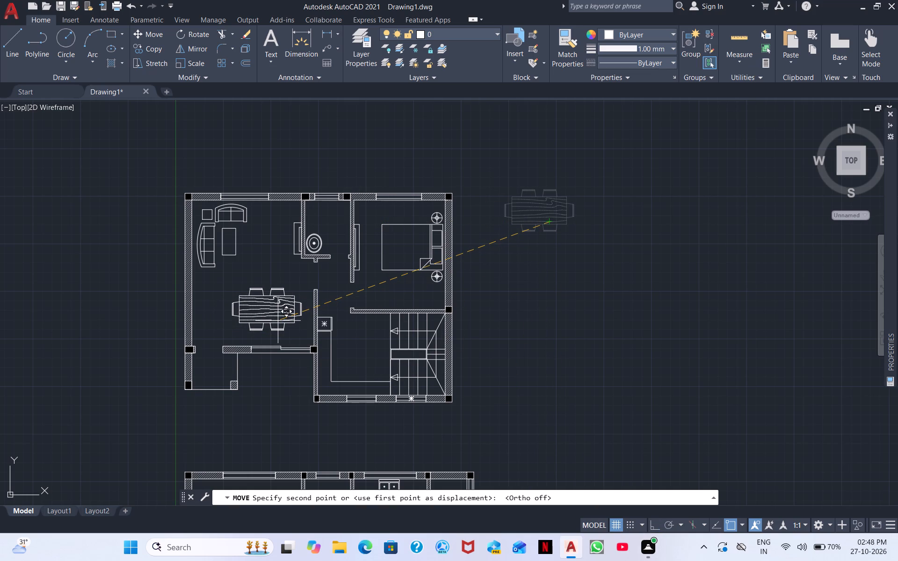
pyautogui.click(278, 321)
# Look over the furnished upper floor plan and the floor plan below it for remaining work.
pyautogui.scroll(-2, 488, 350)
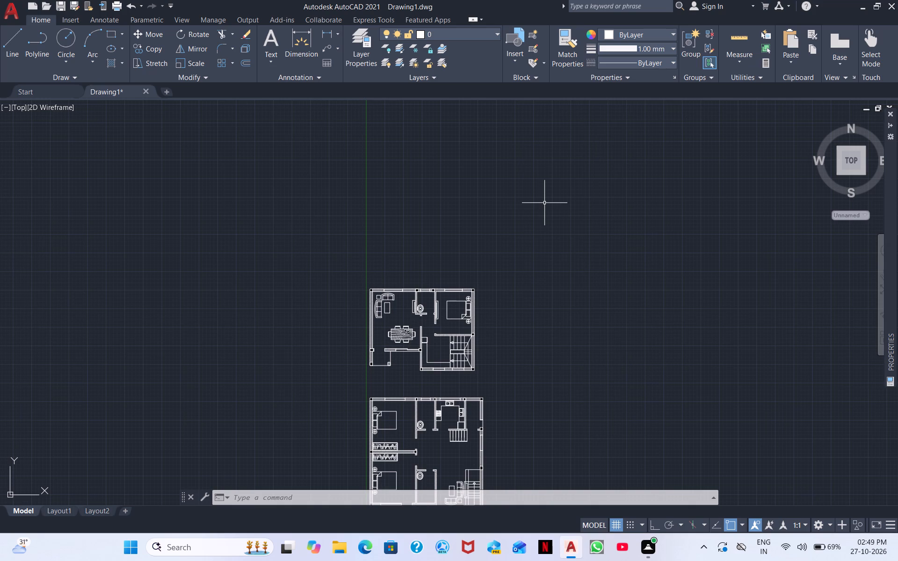
pyautogui.scroll(1, 494, 314)
pyautogui.scroll(1, 420, 383)
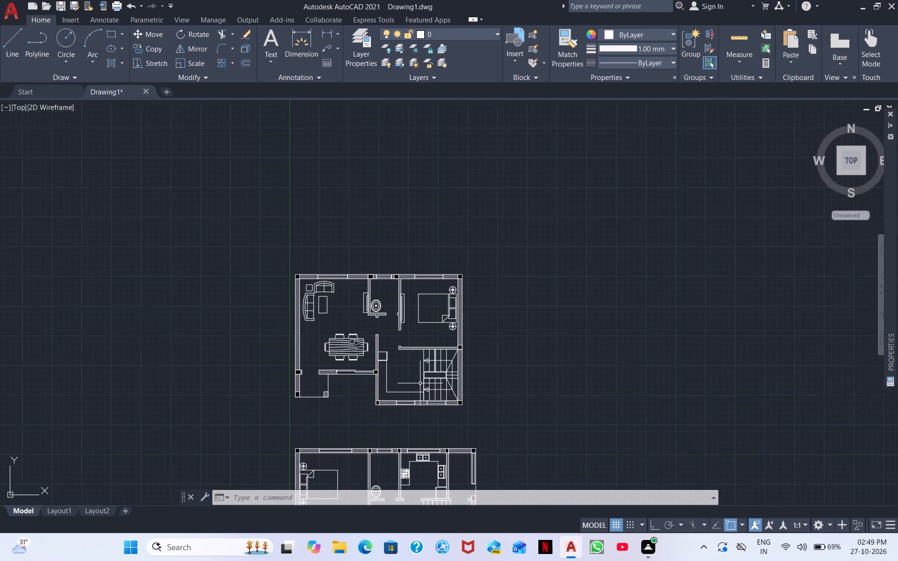
pyautogui.scroll(1, 420, 383)
pyautogui.moveTo(441, 389); pyautogui.dragTo(502, 275, button='middle')
pyautogui.scroll(-2, 546, 264)
pyautogui.scroll(1, 524, 305)
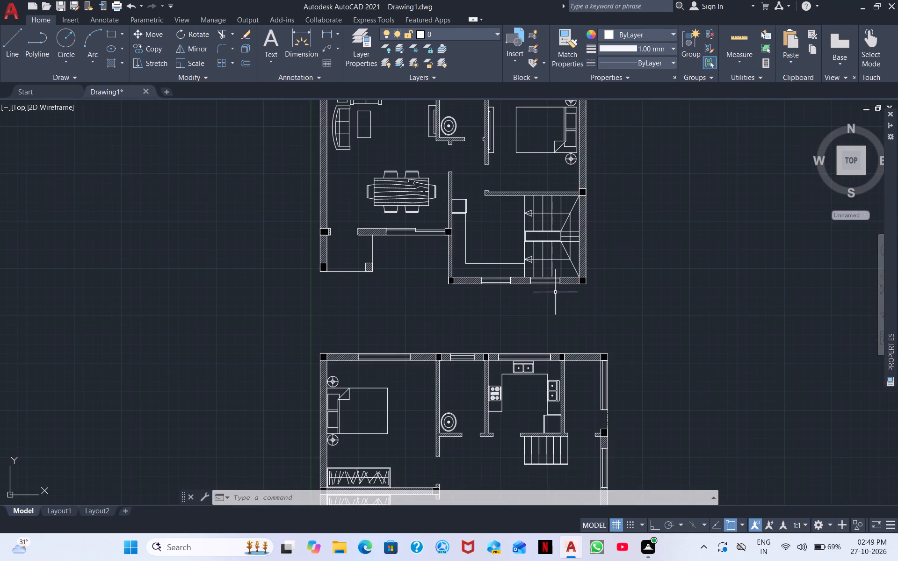
pyautogui.middleClick(604, 289)
pyautogui.moveTo(494, 335); pyautogui.dragTo(496, 421, button='middle')
pyautogui.scroll(1, 499, 291)
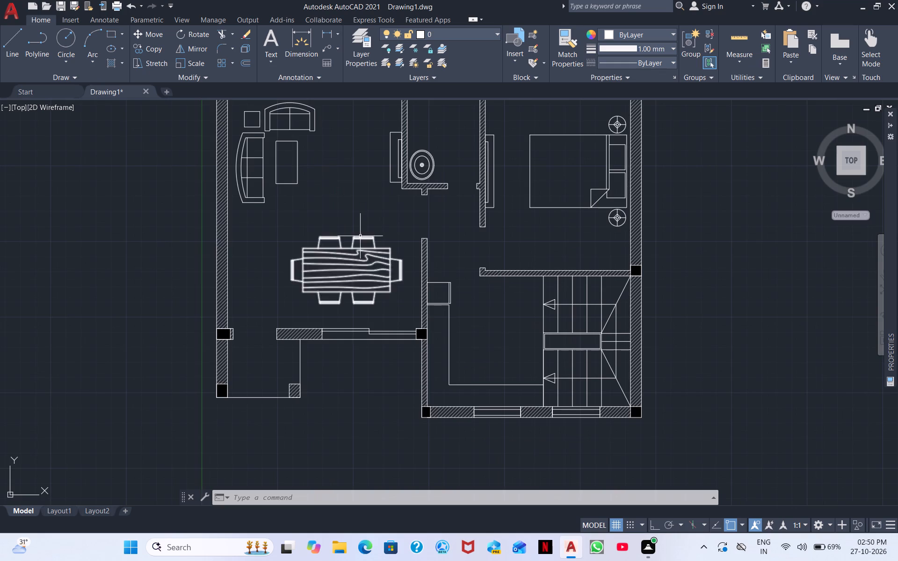
# Copy the small square corner table about 6'-5 1/2" straight down, with Ortho on, to just below the long sofa.
pyautogui.moveTo(360, 236); pyautogui.dragTo(482, 318, button='middle')
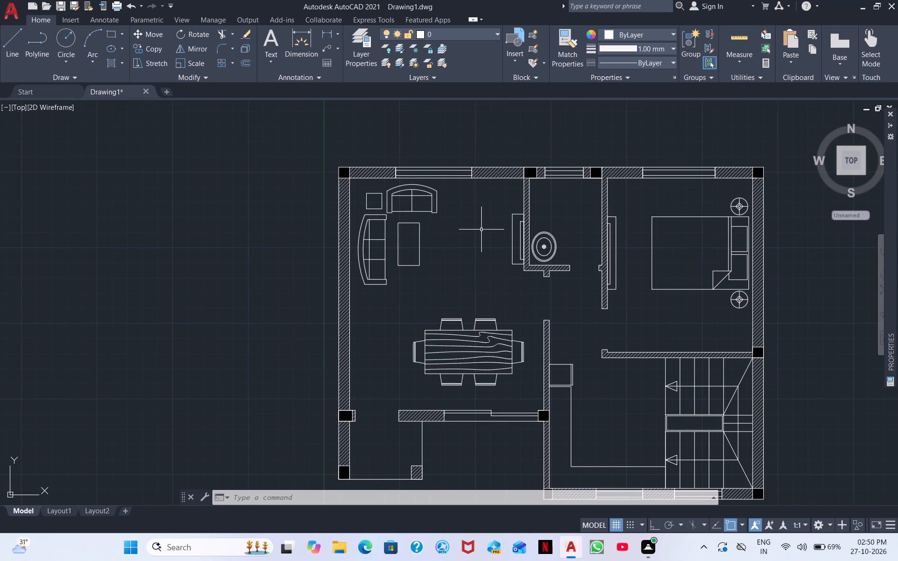
pyautogui.click(376, 209)
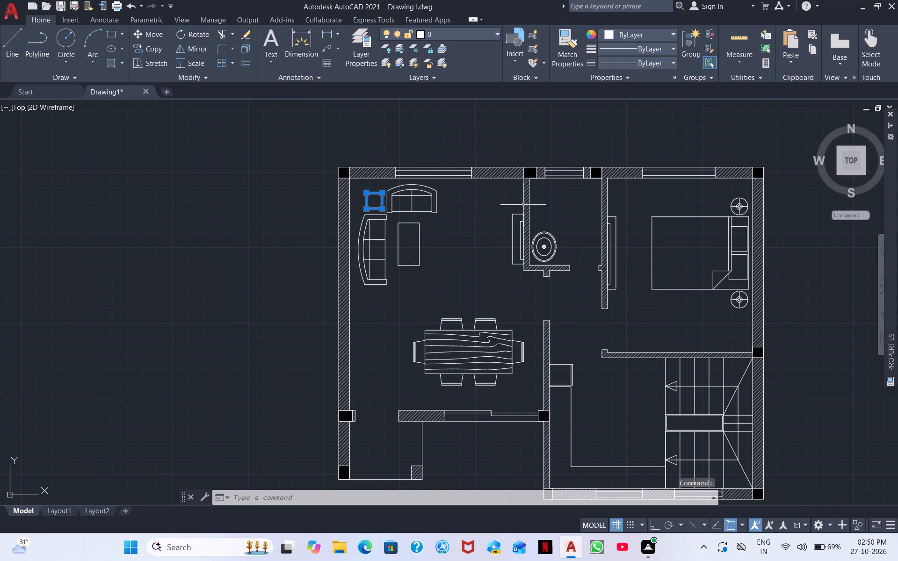
pyautogui.rightClick(523, 208)
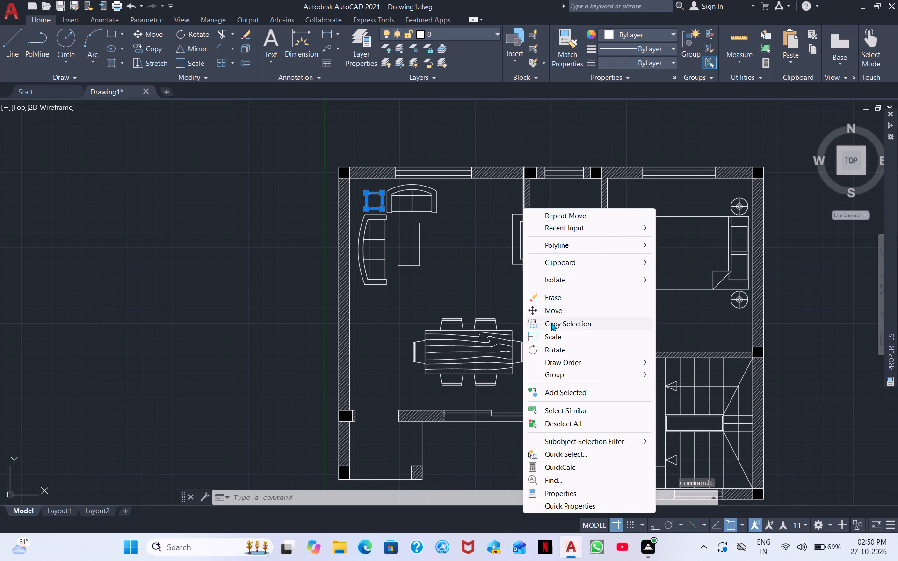
pyautogui.click(551, 324)
pyautogui.click(374, 200)
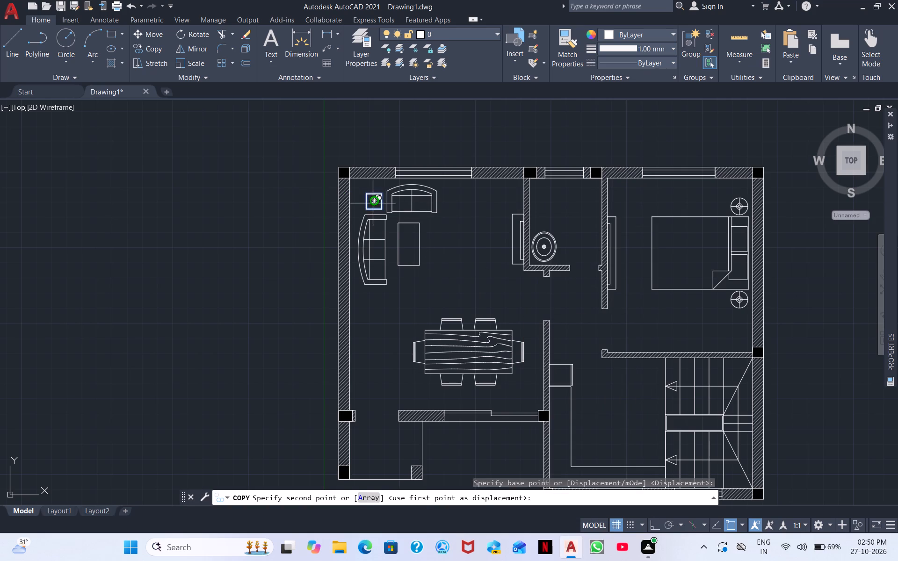
pyautogui.click(659, 526)
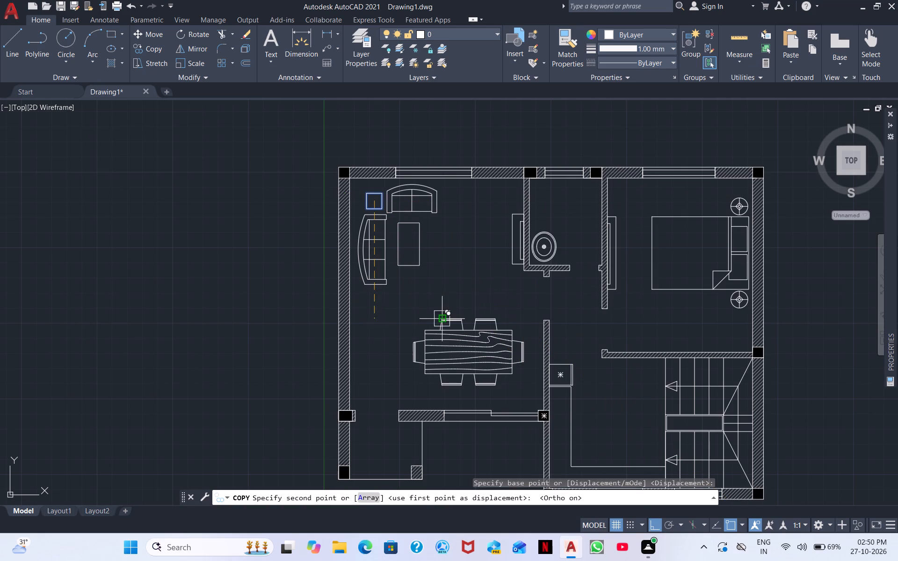
pyautogui.scroll(3, 427, 306)
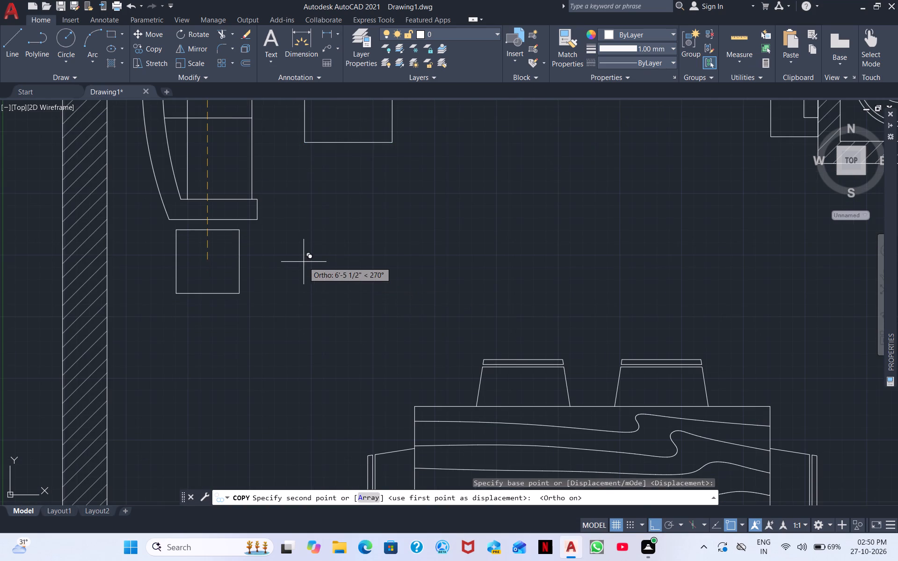
pyautogui.click(304, 262)
pyautogui.scroll(-1, 381, 254)
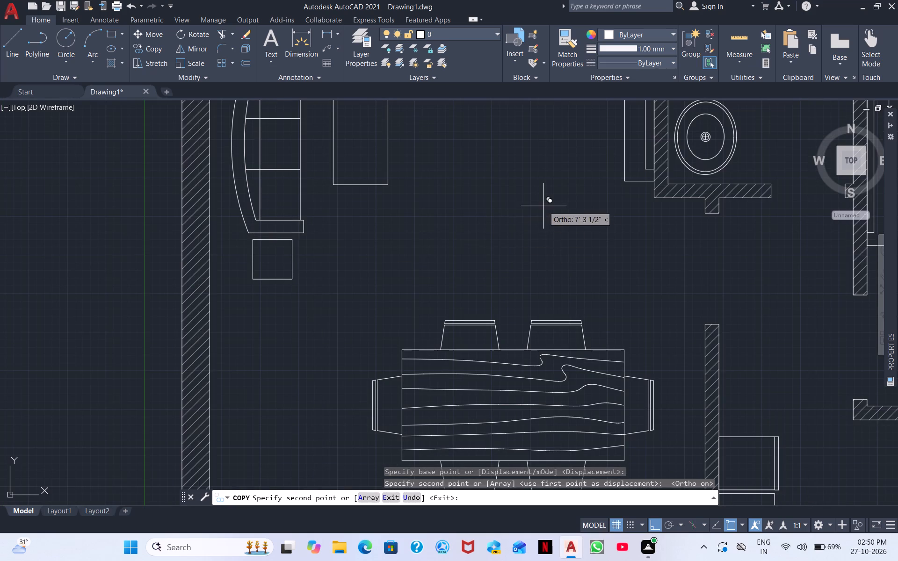
pyautogui.rightClick(543, 206)
pyautogui.click(578, 218)
# Write a two-line single-line-text label, LIVING ROOM/ and DINNING ROOM, 5" high at 0 rotation, below the rectangular table between the living room sofas.
pyautogui.scroll(-1, 455, 189)
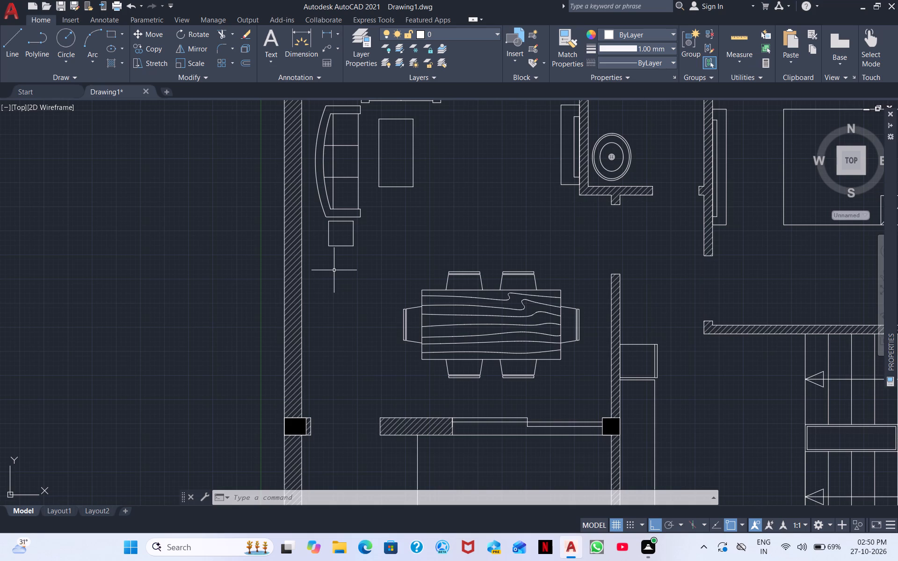
pyautogui.moveTo(388, 275); pyautogui.dragTo(286, 287, button='middle')
pyautogui.scroll(-2, 431, 235)
pyautogui.moveTo(488, 266); pyautogui.dragTo(488, 237, button='middle')
pyautogui.scroll(1, 488, 237)
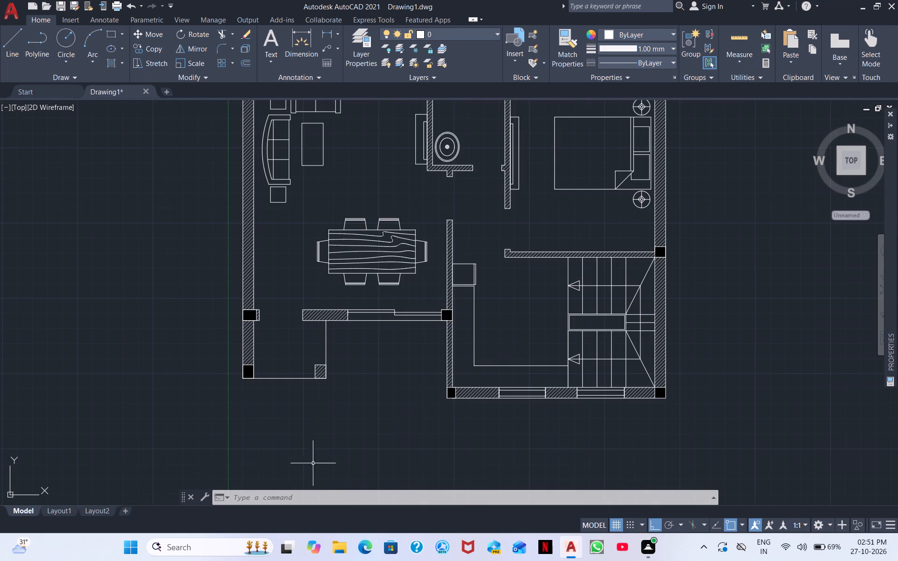
pyautogui.click(297, 497)
pyautogui.press('d')
pyautogui.press('t')
pyautogui.press('space')
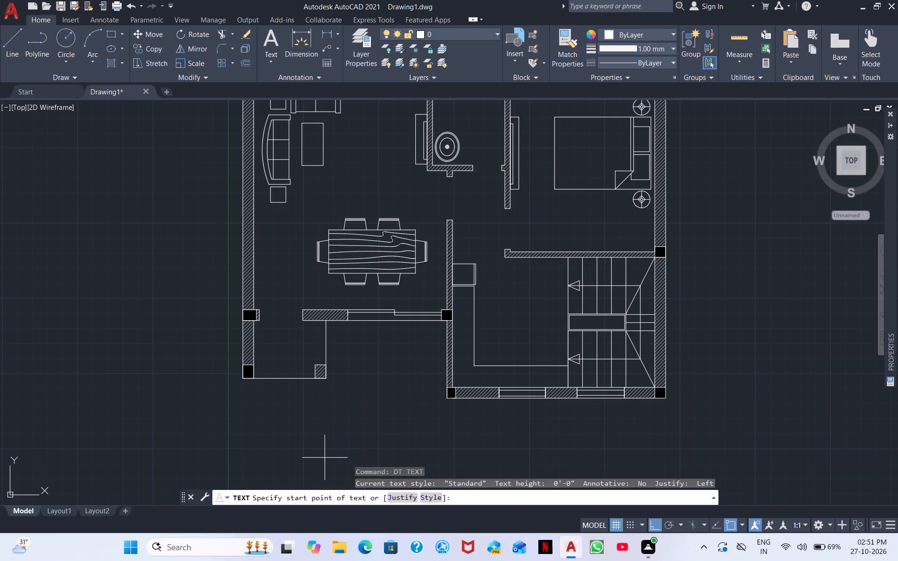
pyautogui.moveTo(328, 233); pyautogui.dragTo(324, 514, button='middle')
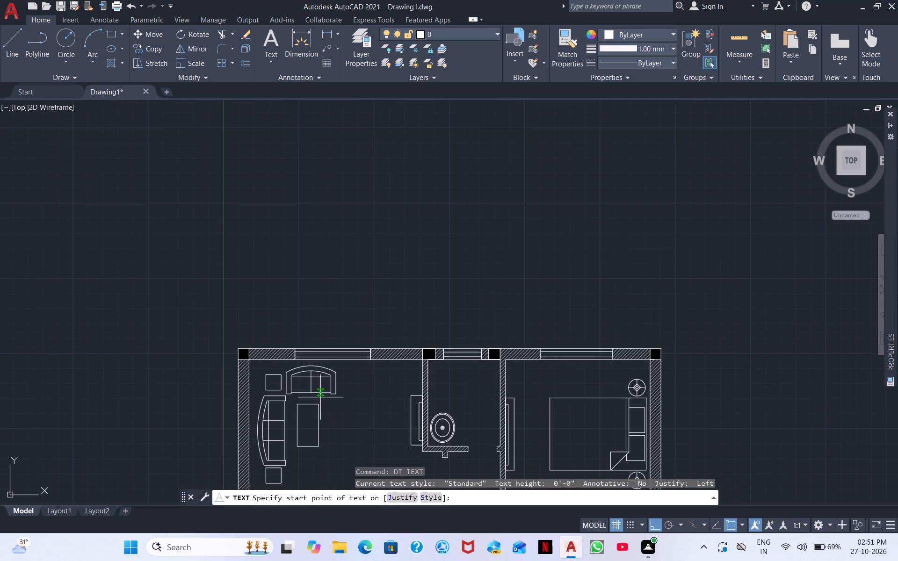
pyautogui.scroll(2, 320, 397)
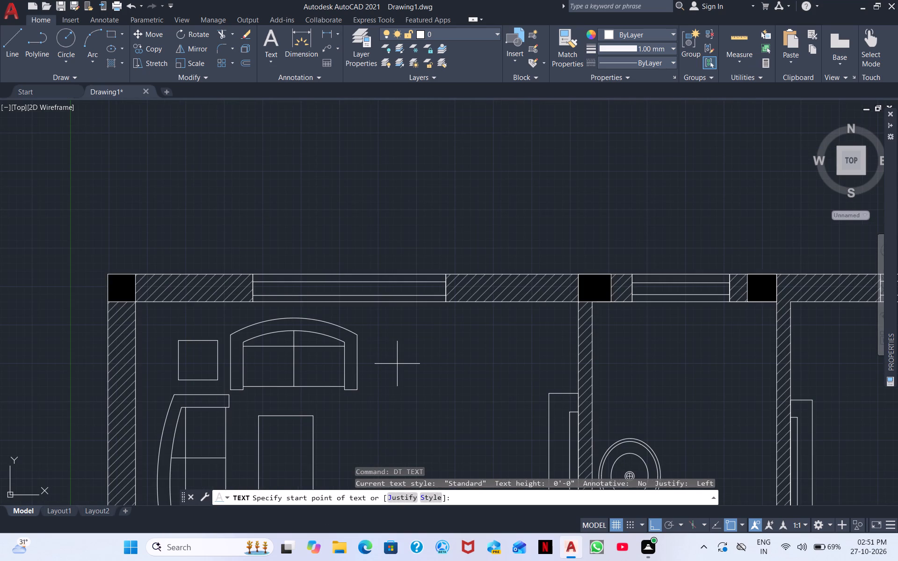
pyautogui.moveTo(356, 428); pyautogui.dragTo(404, 281, button='middle')
pyautogui.moveTo(409, 372); pyautogui.dragTo(428, 305, button='middle')
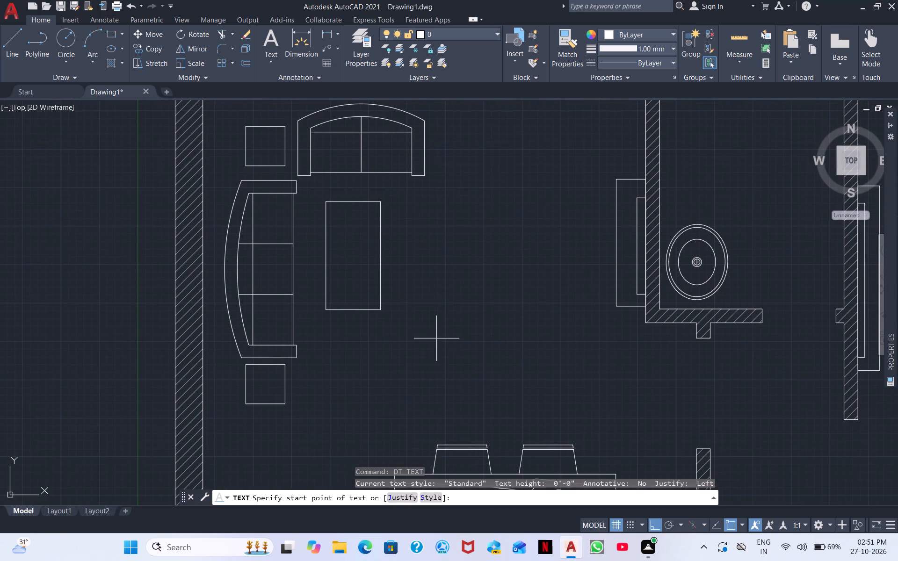
pyautogui.click(376, 330)
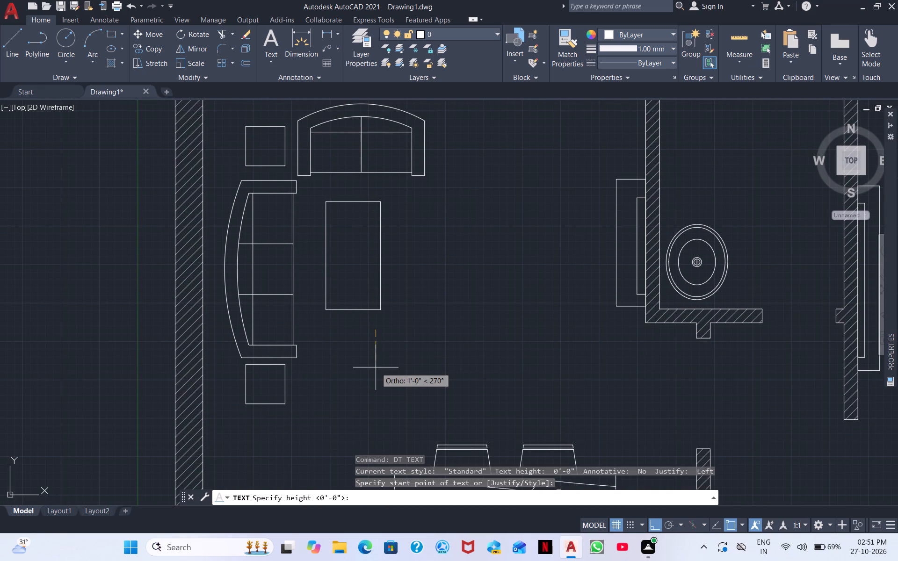
pyautogui.write('5"')
pyautogui.press('Return')
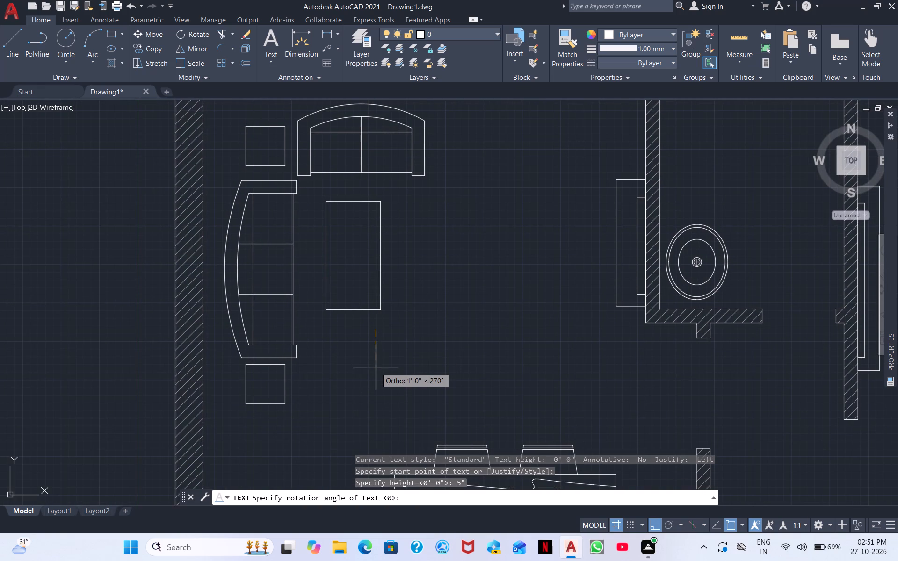
pyautogui.press('0')
pyautogui.press('Return')
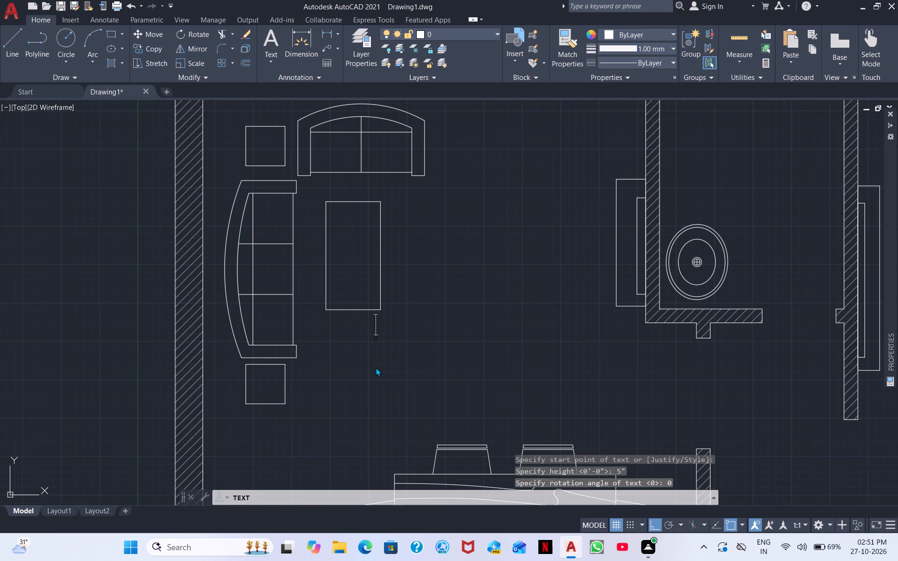
pyautogui.click(373, 353)
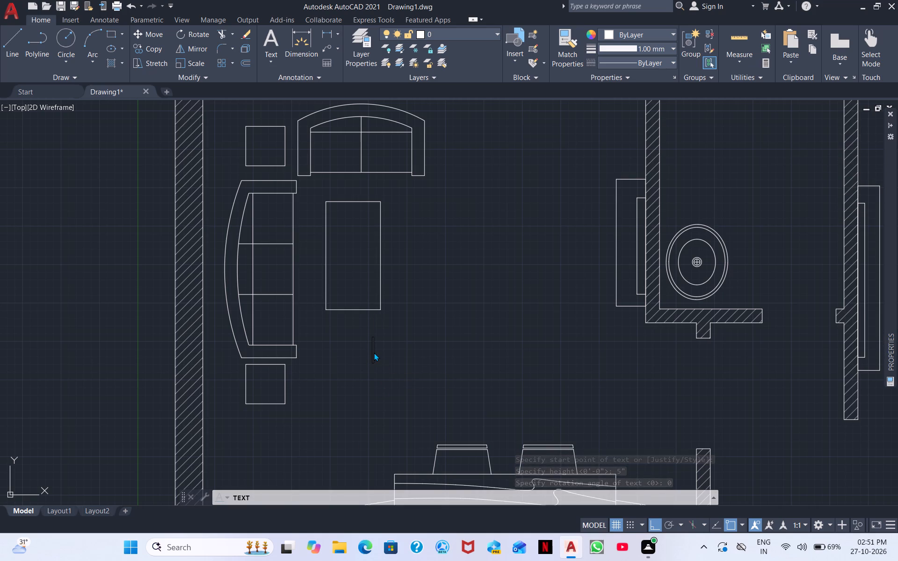
pyautogui.write('LIVING')
pyautogui.press('space')
pyautogui.write('ROOM')
pyautogui.write('/')
pyautogui.press('space')
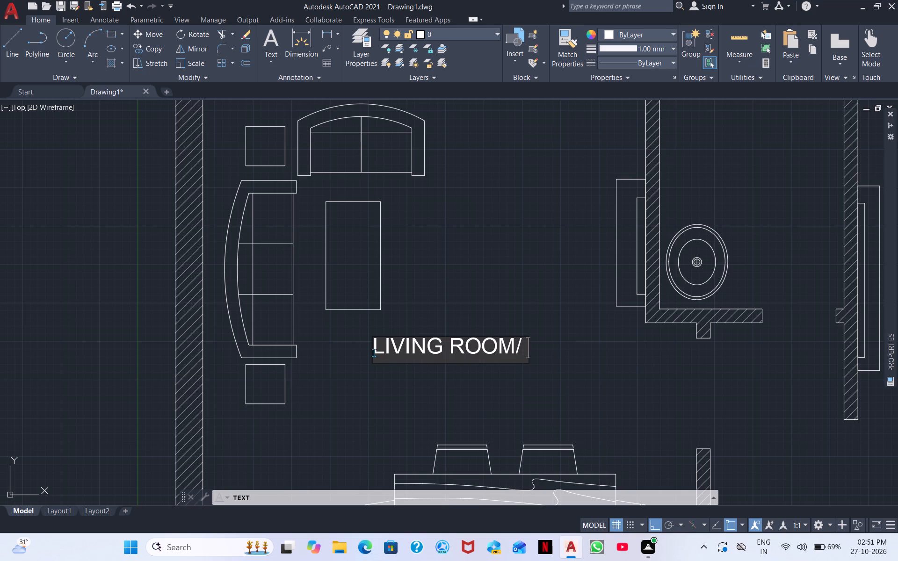
pyautogui.press('Return')
pyautogui.write('DINNING')
pyautogui.press('space')
pyautogui.press('t')
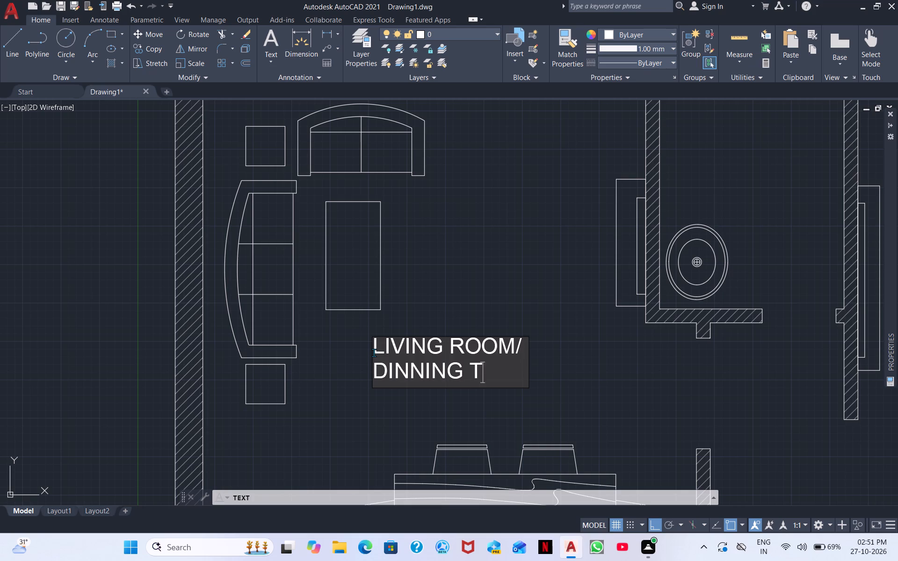
pyautogui.press('BackSpace')
pyautogui.write('ROOM')
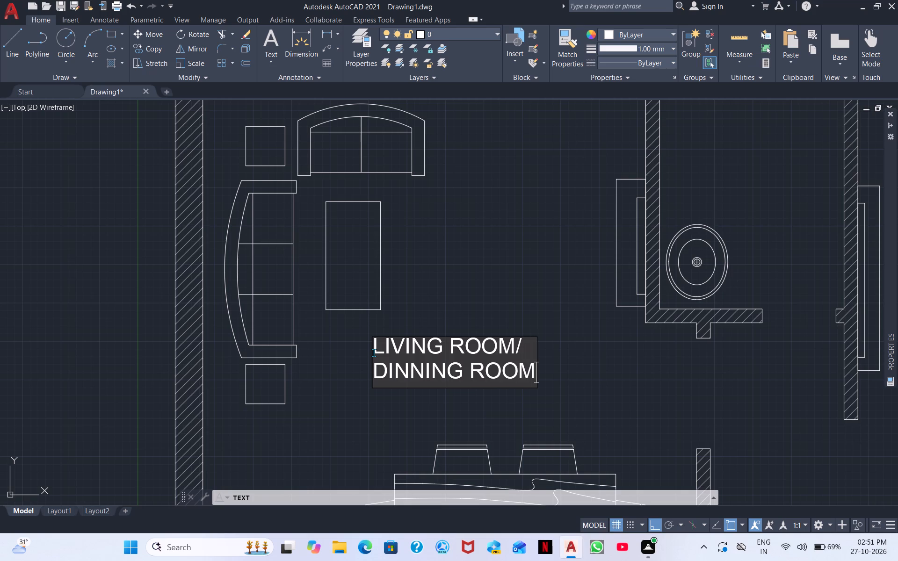
# Add the size line 12' 0" X 16' 0" beneath the living and dining room label.
pyautogui.press('Return')
pyautogui.write("12'")
pyautogui.press('space')
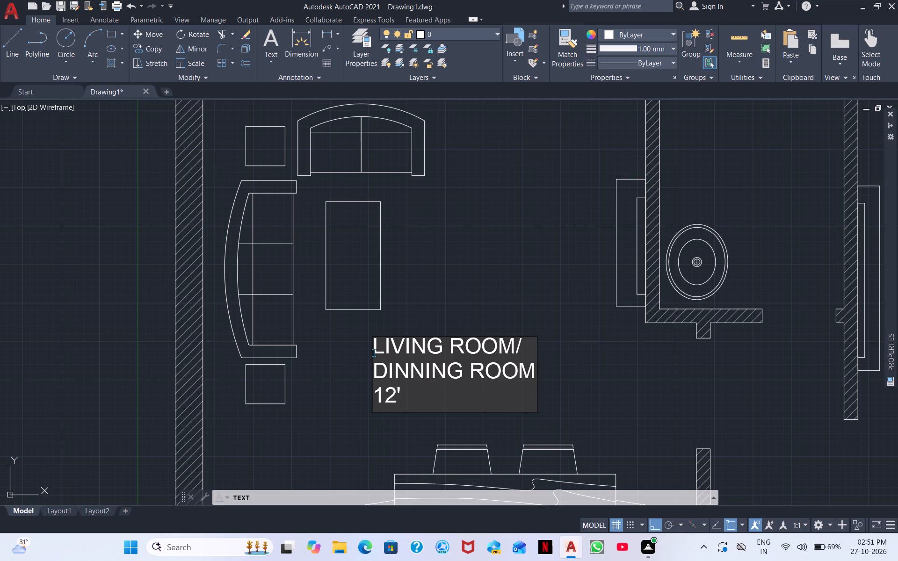
pyautogui.write('0" X')
pyautogui.press('space')
pyautogui.press('1')
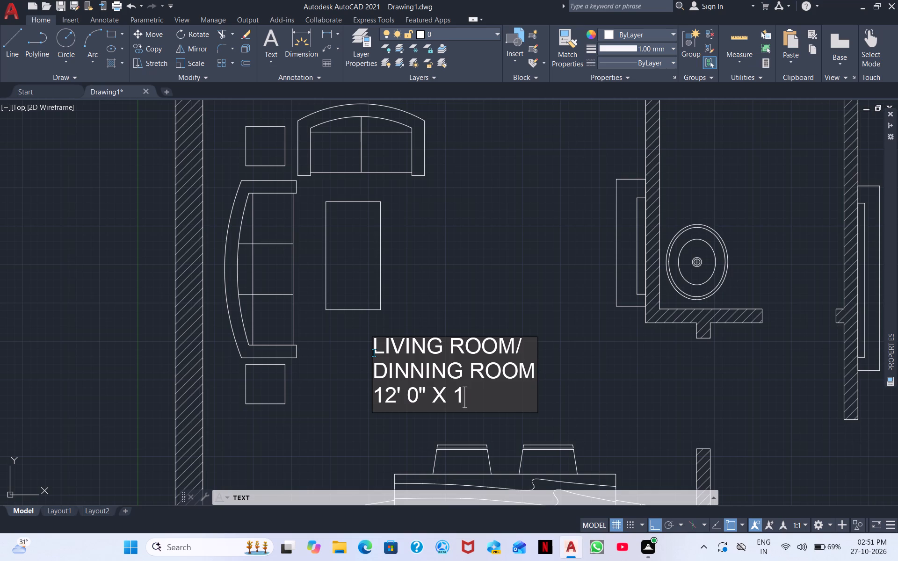
pyautogui.write("6'0'")
pyautogui.press("'")
pyautogui.moveTo(642, 388); pyautogui.dragTo(460, 338, button='middle')
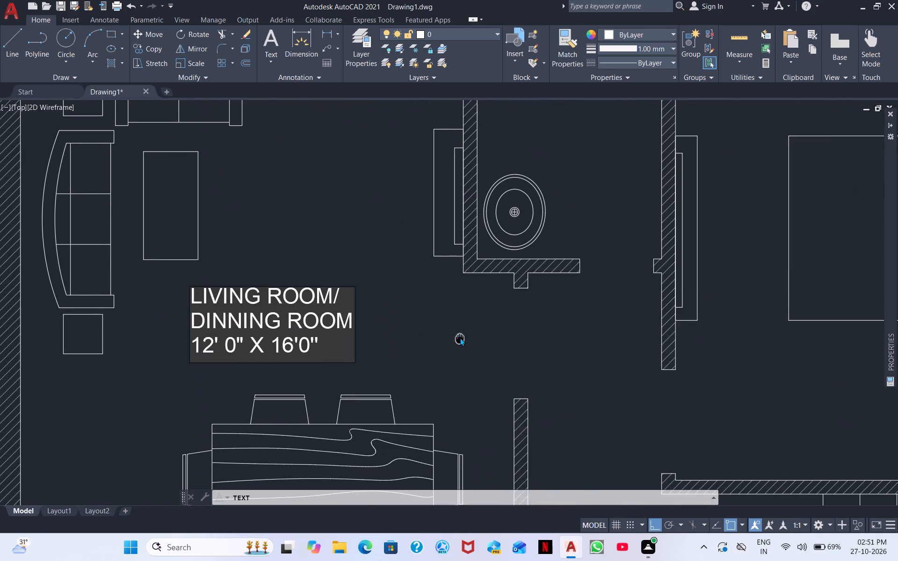
pyautogui.click(293, 352)
pyautogui.click(300, 339)
pyautogui.press('space')
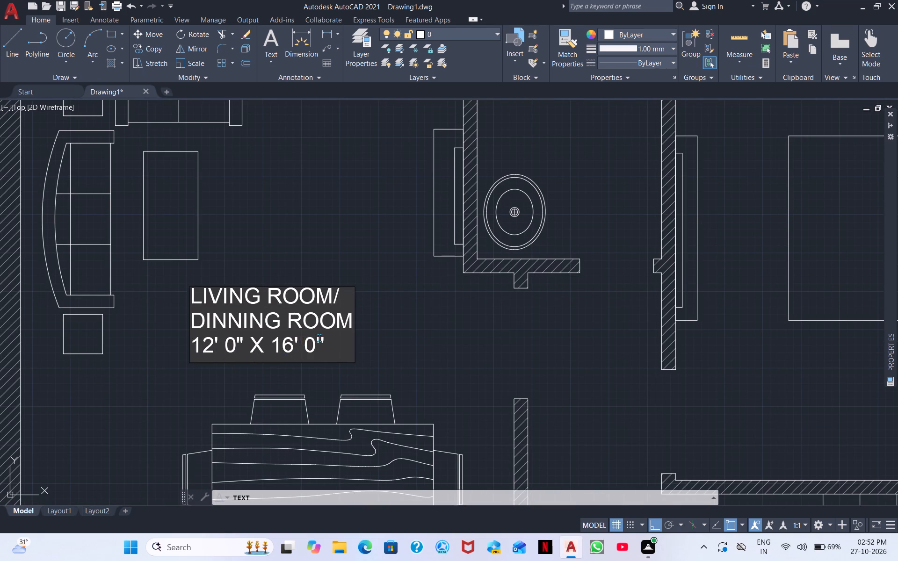
# Write the label COMMON, TOILET/, BATHROOM on three lines inside the small room with the oval basin, using the same text settings.
pyautogui.scroll(-1, 332, 334)
pyautogui.moveTo(447, 340); pyautogui.dragTo(375, 429, button='middle')
pyautogui.click(372, 275)
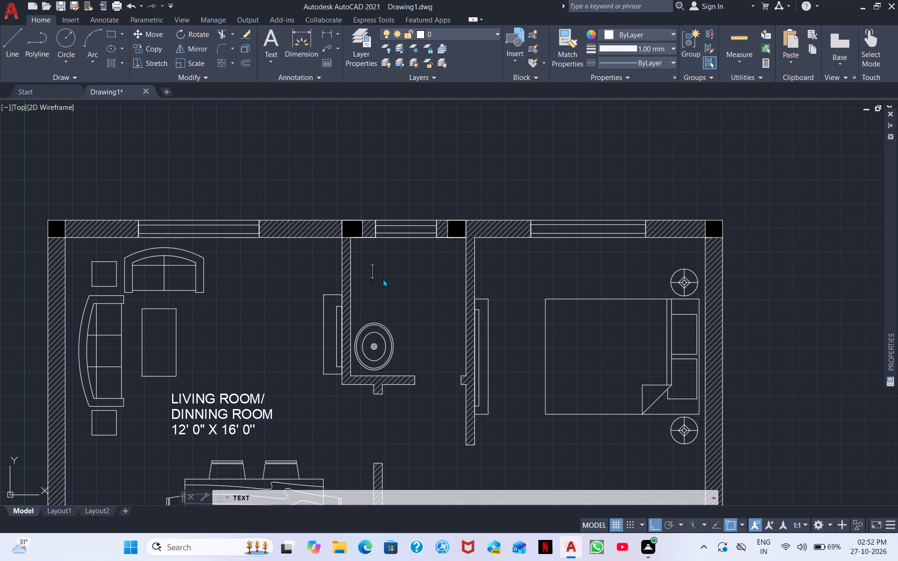
pyautogui.write('COMMOM')
pyautogui.press('BackSpace')
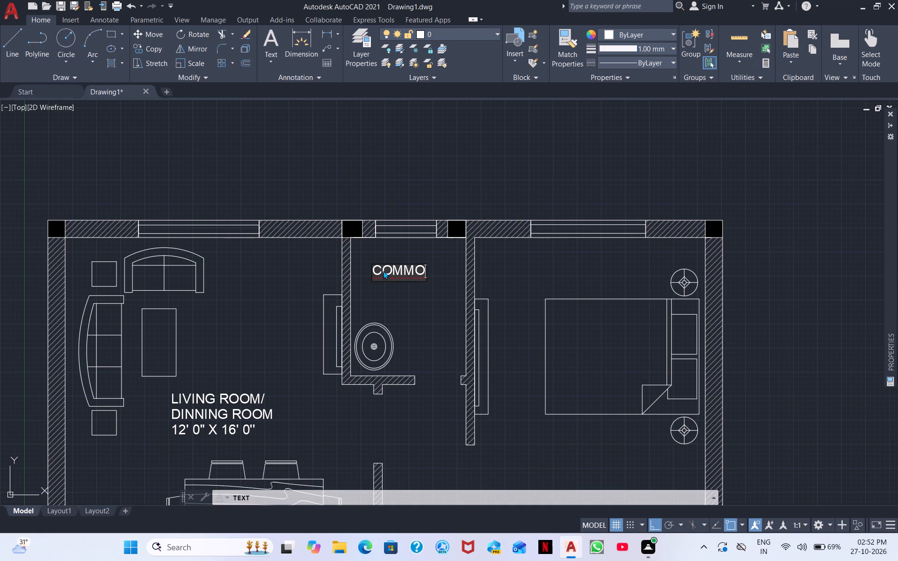
pyautogui.press('n')
pyautogui.press('Return')
pyautogui.write('TO')
pyautogui.press('l')
pyautogui.press('BackSpace')
pyautogui.write('IL')
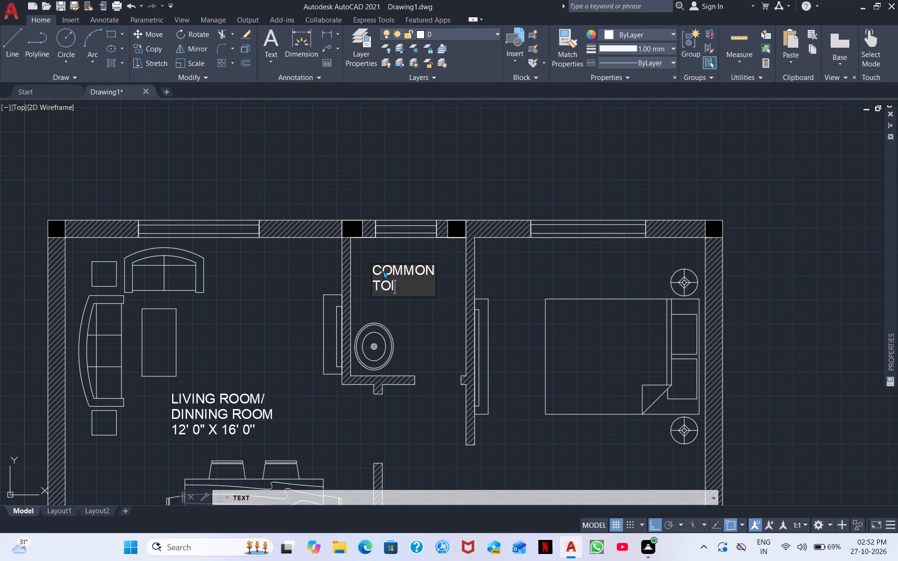
pyautogui.write('ET')
pyautogui.press('/')
pyautogui.press('Return')
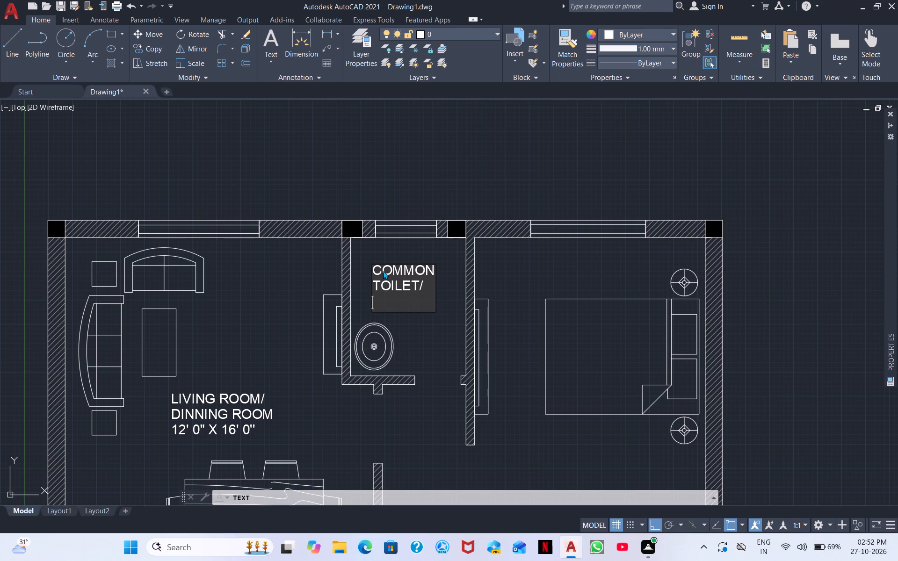
pyautogui.press('b')
pyautogui.write('ATH')
pyautogui.write('ROOM')
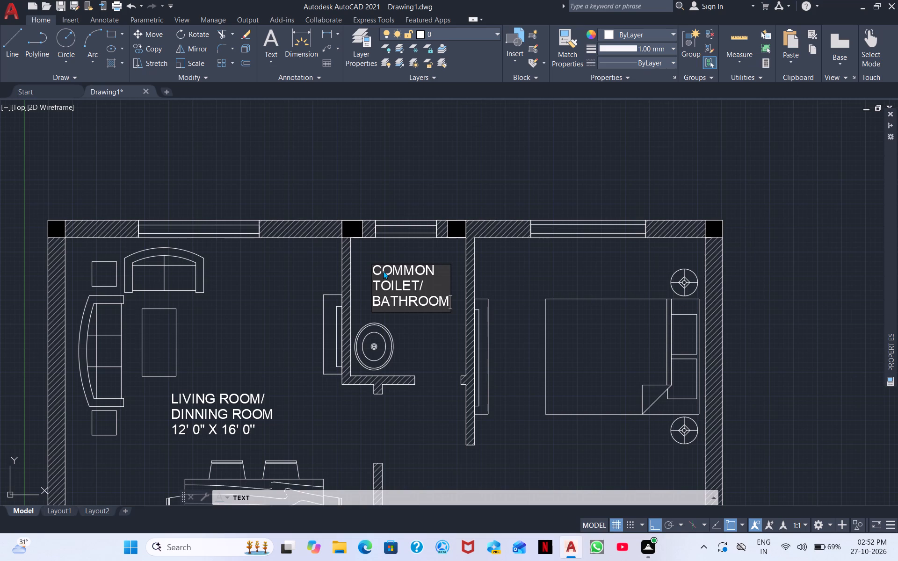
# Add the size line 5'0" X 6'0" beneath the common toilet/bathroom label.
pyautogui.press('Return')
pyautogui.press('5')
pyautogui.write('\'0" X')
pyautogui.press('space')
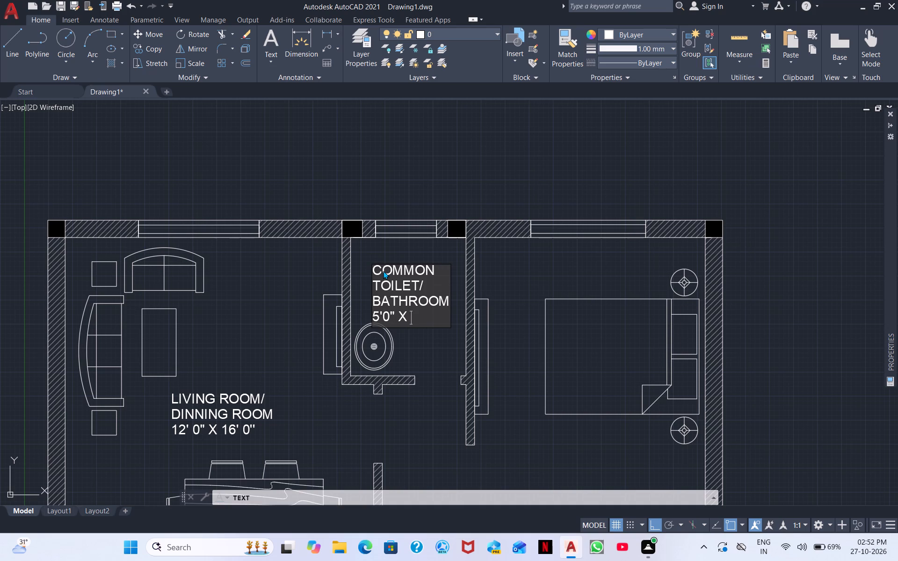
pyautogui.write("6'0")
pyautogui.hotkey('shift', '"')
# Write a two-line label, BEDROOM 1 and 10'0" X 12'0", in the open floor area just below the bed.
pyautogui.moveTo(520, 326); pyautogui.dragTo(493, 170, button='middle')
pyautogui.click(508, 289)
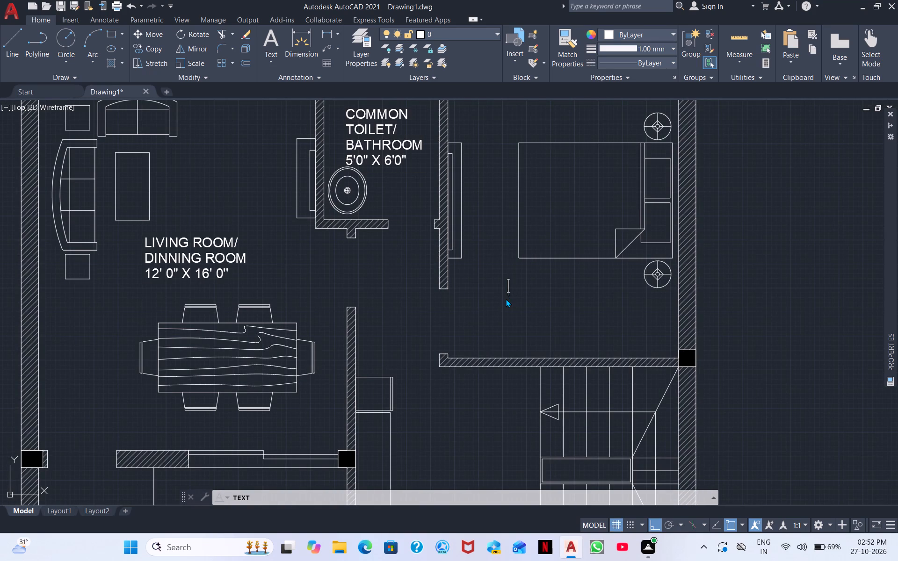
pyautogui.click(506, 300)
pyautogui.write('BEDROM')
pyautogui.press('BackSpace')
pyautogui.write('OM')
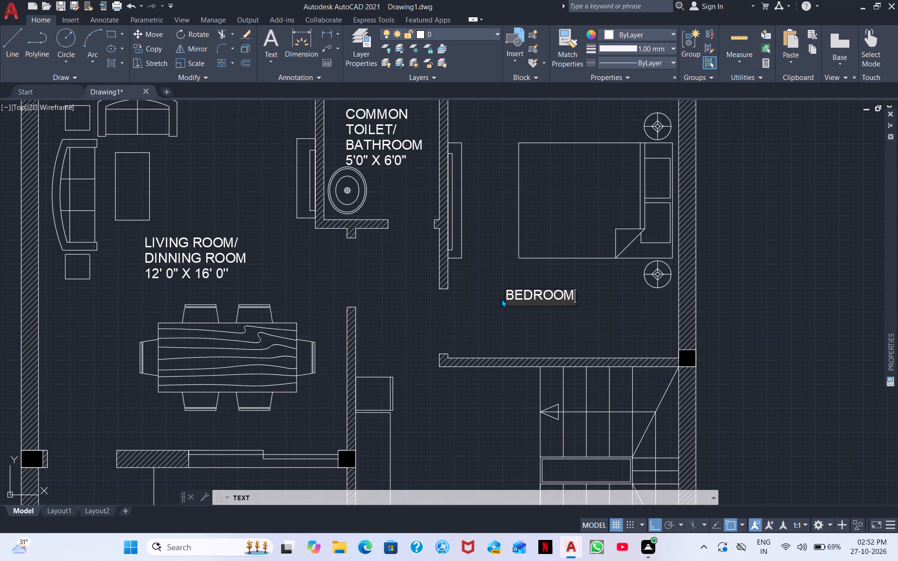
pyautogui.press('space')
pyautogui.write('1')
pyautogui.press('Return')
pyautogui.write('10')
pyautogui.write("'0")
pyautogui.write('" X')
pyautogui.press('space')
pyautogui.write('12\'0"')
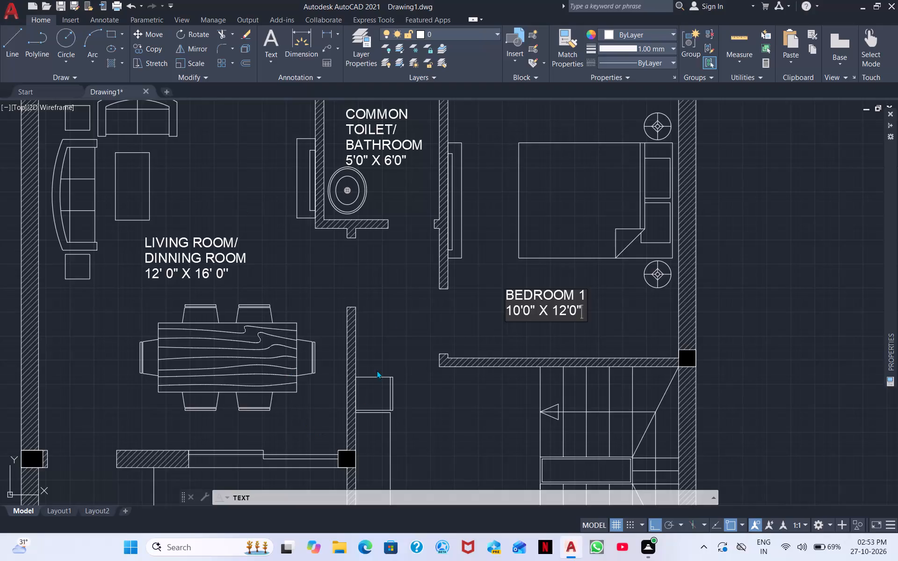
# Place the window tag W1 just outside the living room's upper wall, above the window behind the small sofa.
pyautogui.scroll(-1, 392, 286)
pyautogui.moveTo(422, 281); pyautogui.dragTo(399, 243, button='middle')
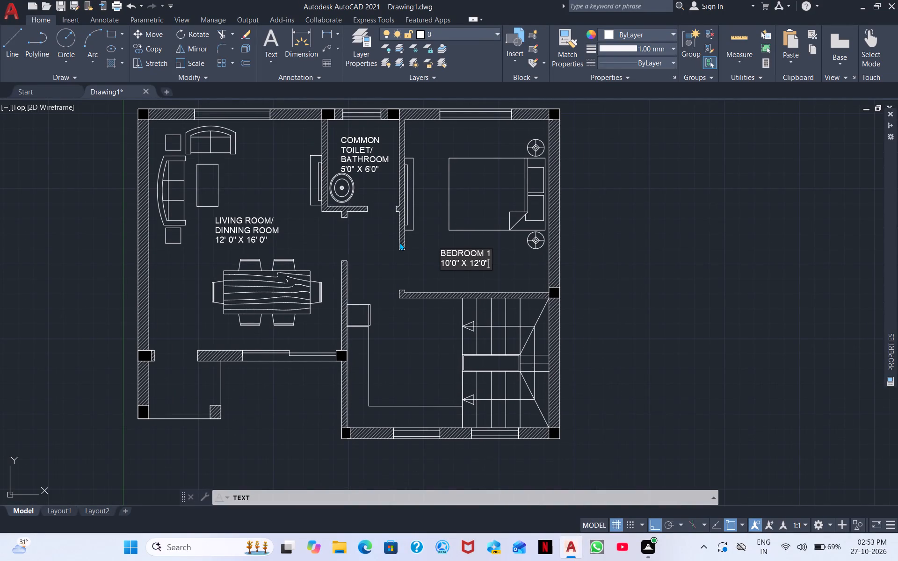
pyautogui.moveTo(286, 190); pyautogui.dragTo(310, 364, button='middle')
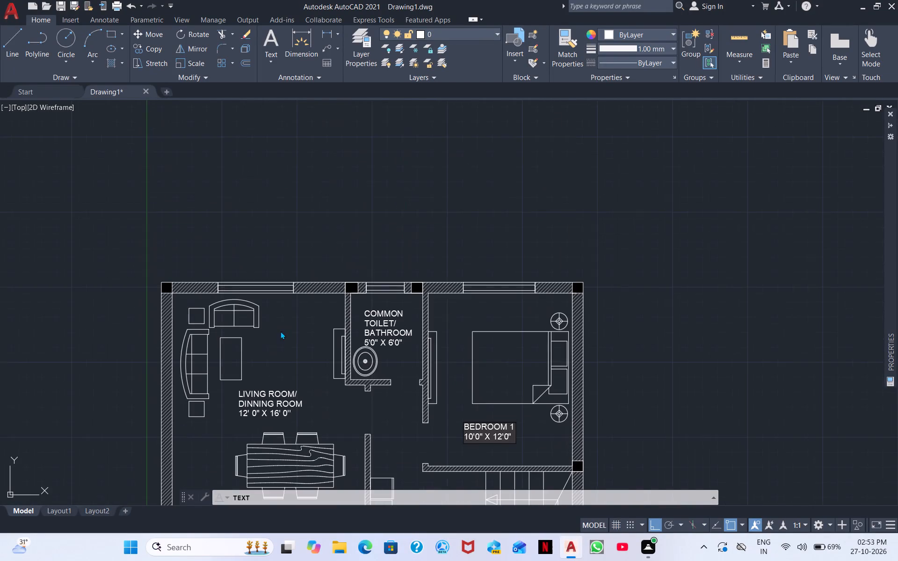
pyautogui.scroll(3, 219, 298)
pyautogui.click(249, 210)
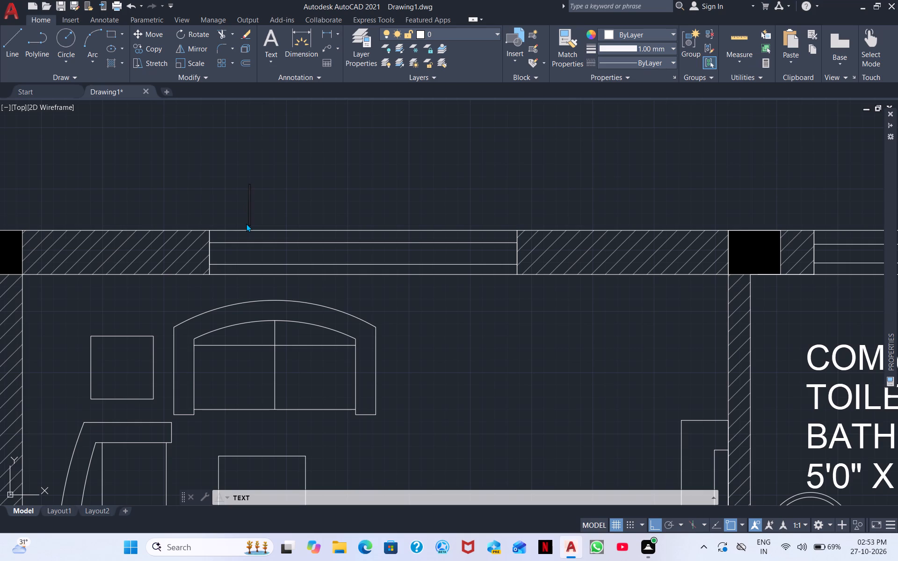
pyautogui.press('w')
pyautogui.press('1')
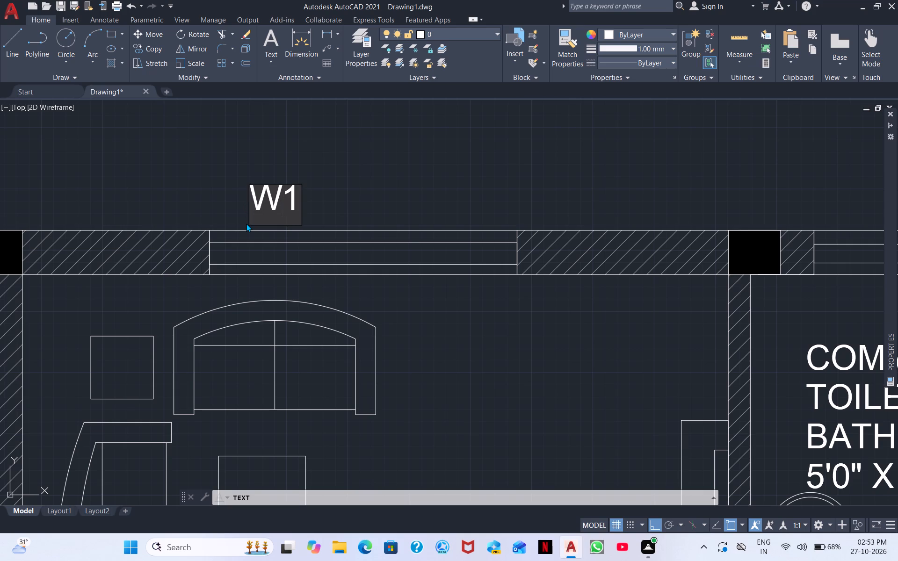
# Place the window tag W3 just outside the upper wall, above the common toilet's window.
pyautogui.moveTo(472, 174); pyautogui.dragTo(0, 238, button='middle')
pyautogui.scroll(-1, 168, 280)
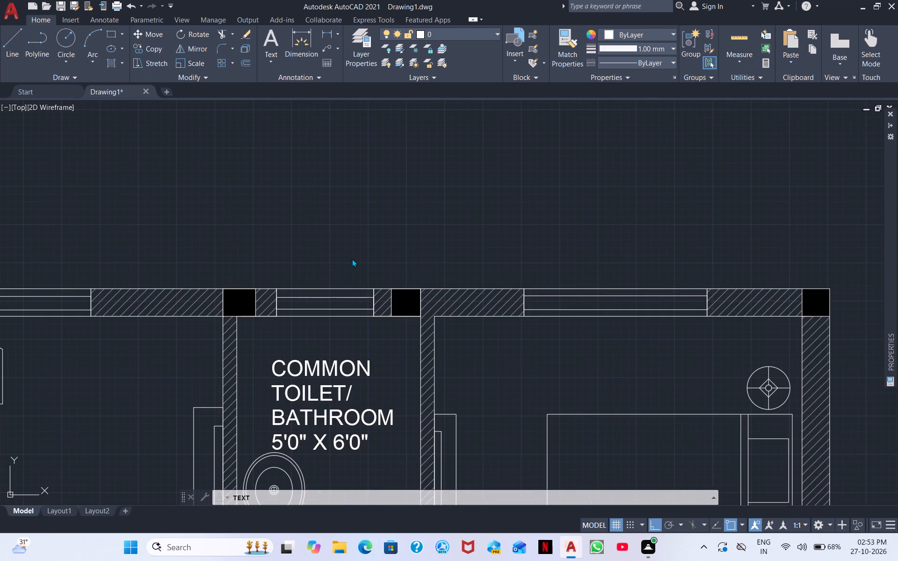
pyautogui.click(294, 274)
pyautogui.write('W3')
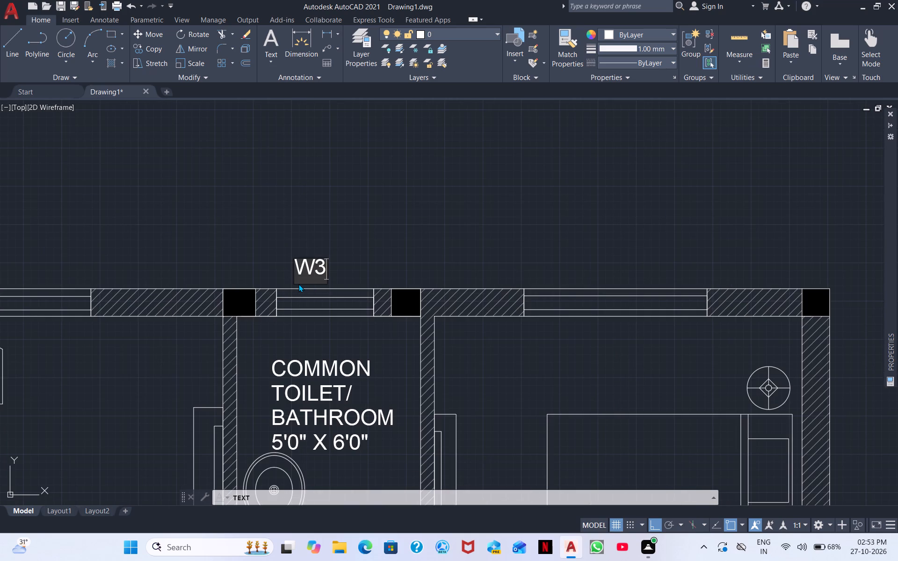
# Place the window tag W6 just outside the upper wall, above the bedroom's window.
pyautogui.click(534, 268)
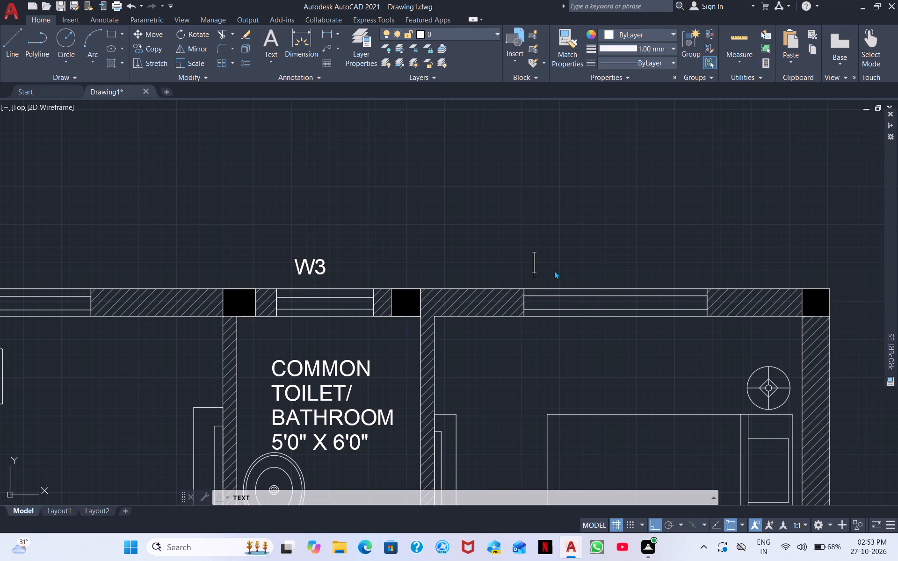
pyautogui.click(554, 271)
pyautogui.click(549, 281)
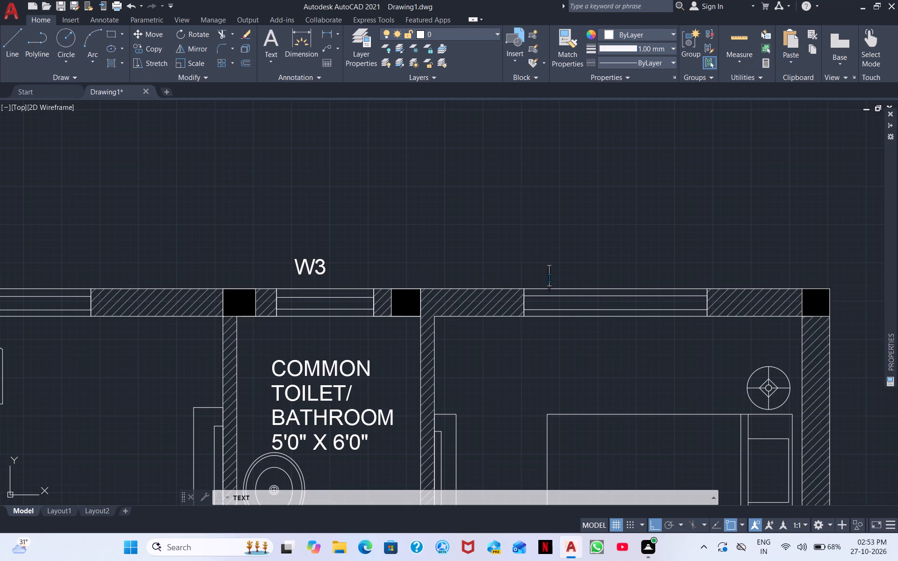
pyautogui.click(549, 277)
pyautogui.scroll(2, 548, 275)
pyautogui.click(534, 266)
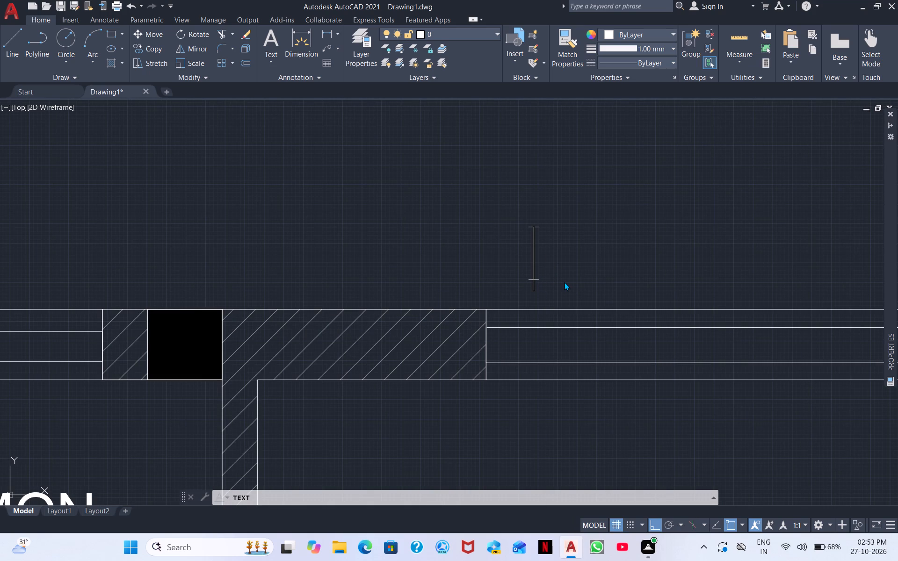
pyautogui.press('w')
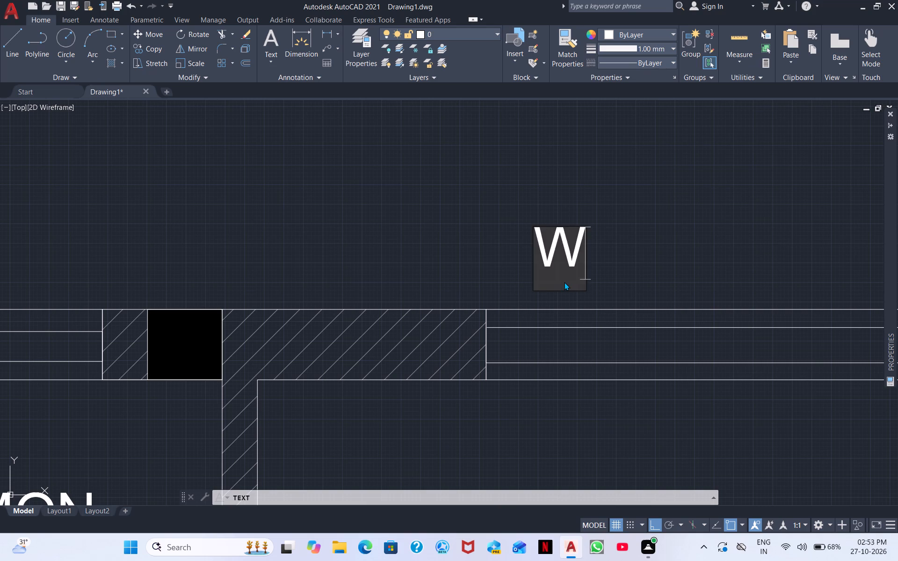
pyautogui.press('6')
# Write the label UP just in front of the arrowhead on the staircase's upper flight.
pyautogui.scroll(-2, 564, 282)
pyautogui.moveTo(594, 299); pyautogui.dragTo(573, 200, button='middle')
pyautogui.scroll(-2, 570, 205)
pyautogui.moveTo(524, 330); pyautogui.dragTo(562, 196, button='middle')
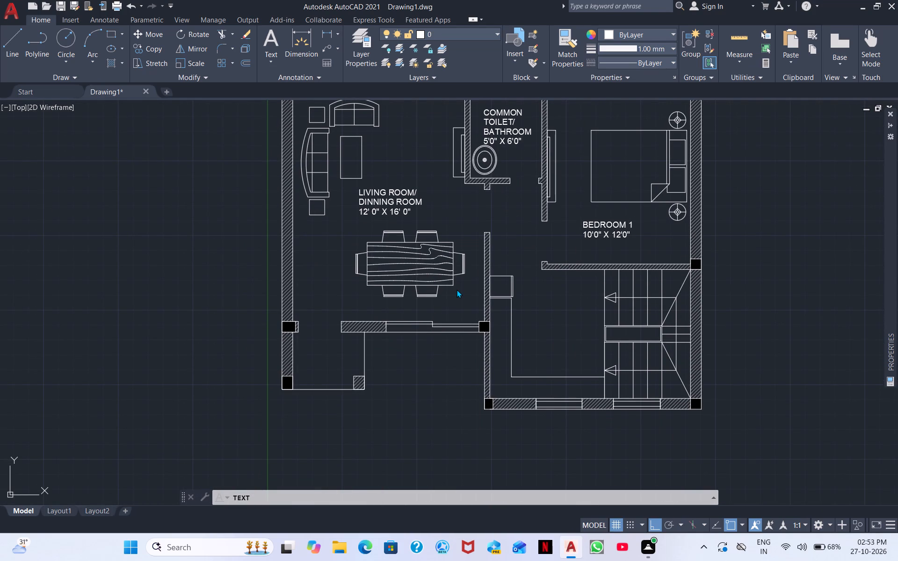
pyautogui.scroll(1, 447, 273)
pyautogui.scroll(-1, 548, 304)
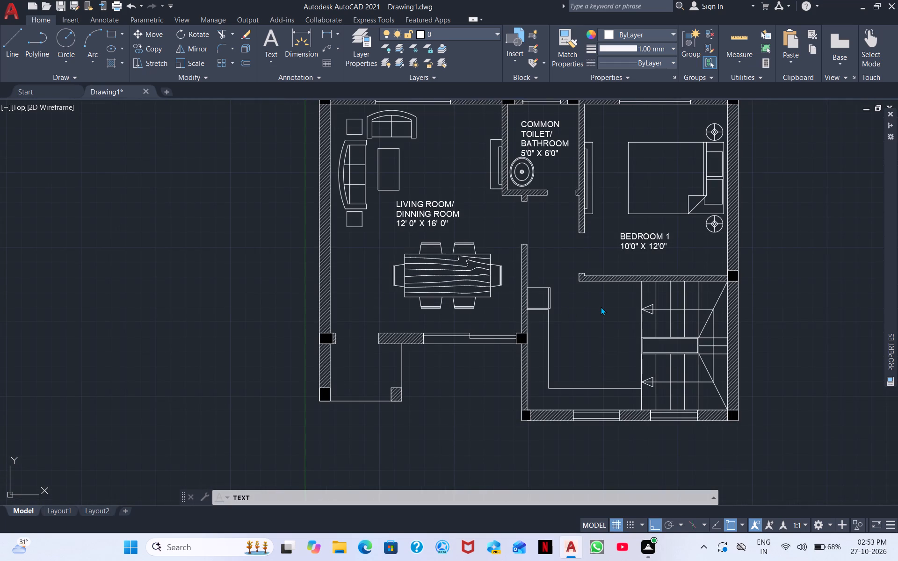
pyautogui.moveTo(601, 307); pyautogui.dragTo(465, 269, button='middle')
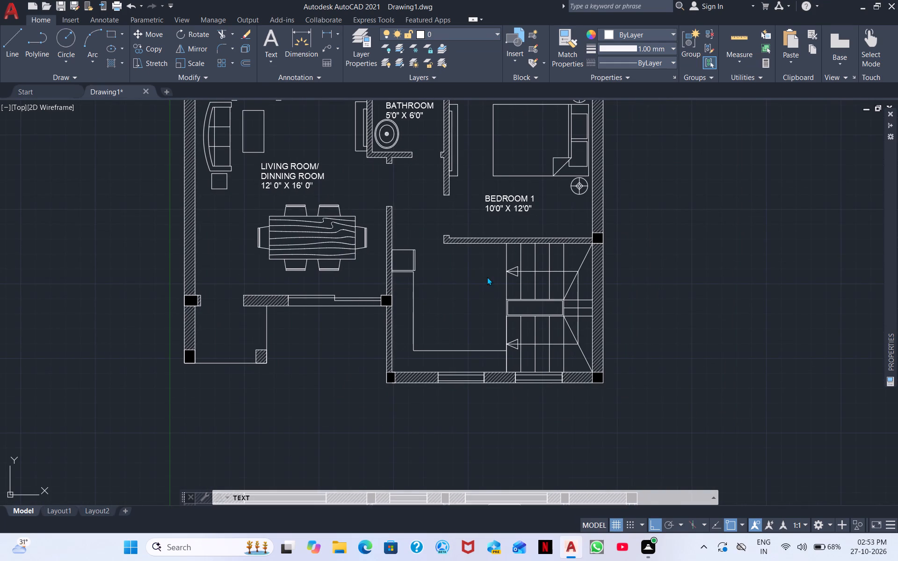
pyautogui.scroll(3, 487, 274)
pyautogui.click(513, 265)
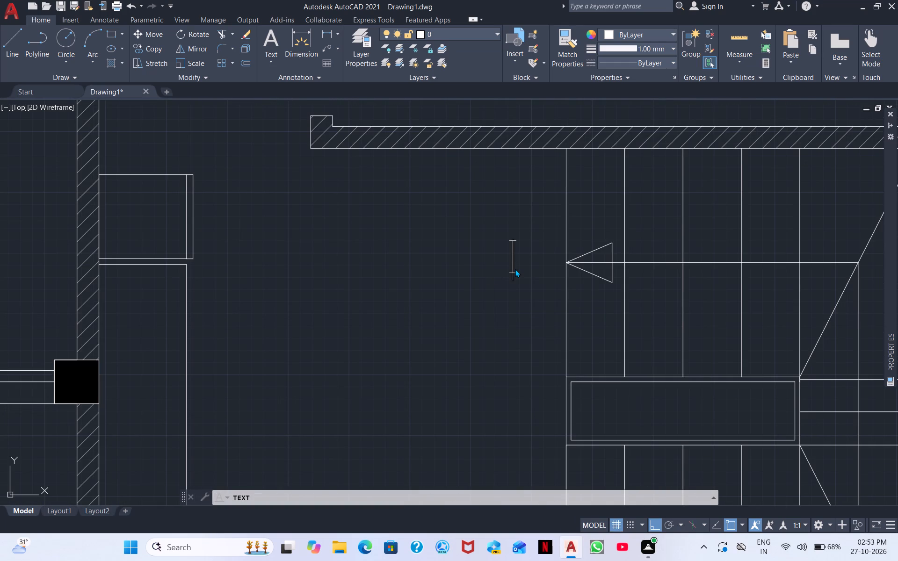
pyautogui.click(515, 270)
pyautogui.press('u')
pyautogui.press('p')
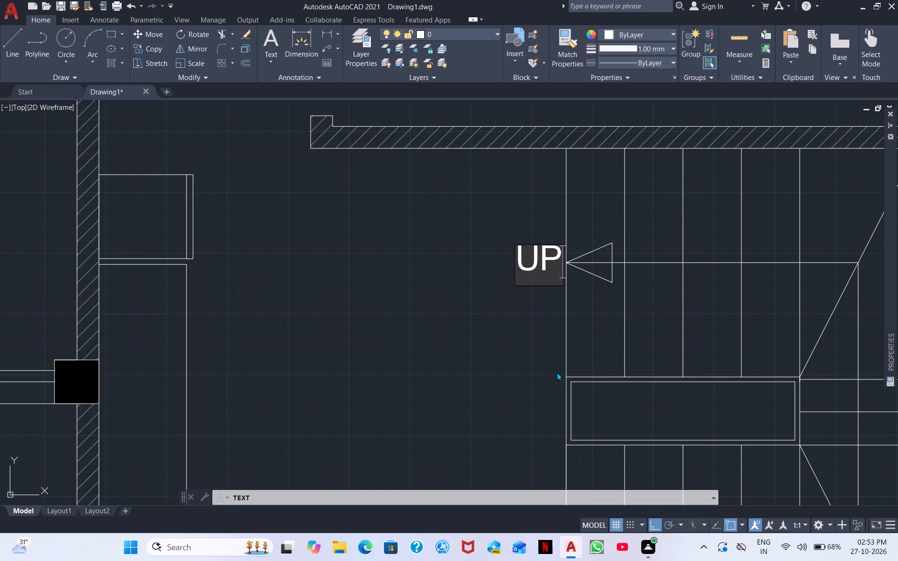
# Label the room beside the staircase KITCHEN with the size 8'0" X 9'0" on a second line, inside the counter outline.
pyautogui.moveTo(516, 378); pyautogui.dragTo(591, 302, button='middle')
pyautogui.click(368, 374)
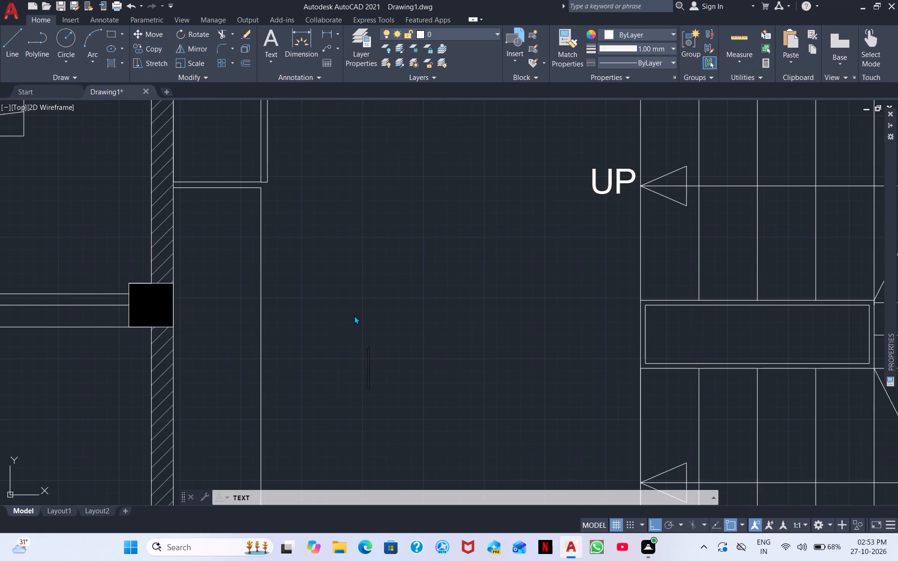
pyautogui.click(354, 316)
pyautogui.write('KITCH')
pyautogui.write('EN')
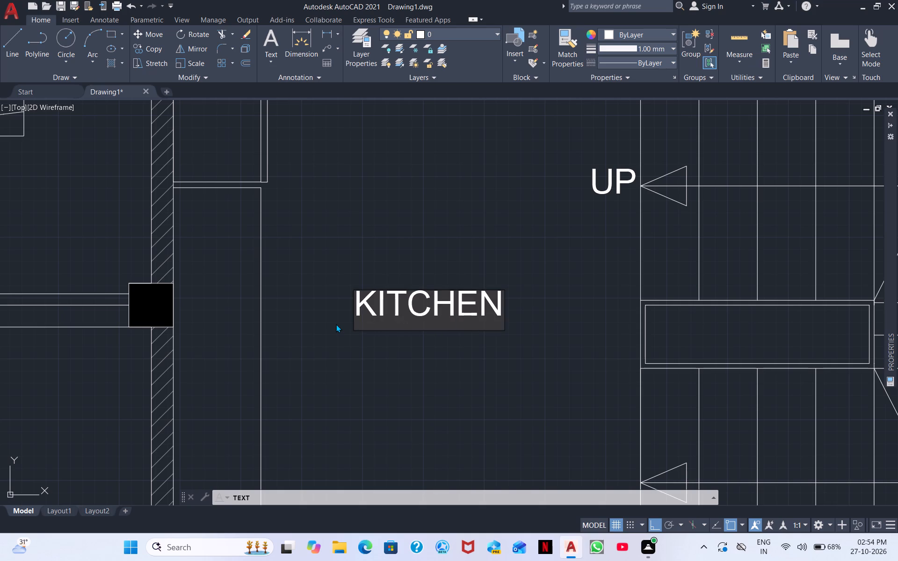
pyautogui.press('Return')
pyautogui.write('80')
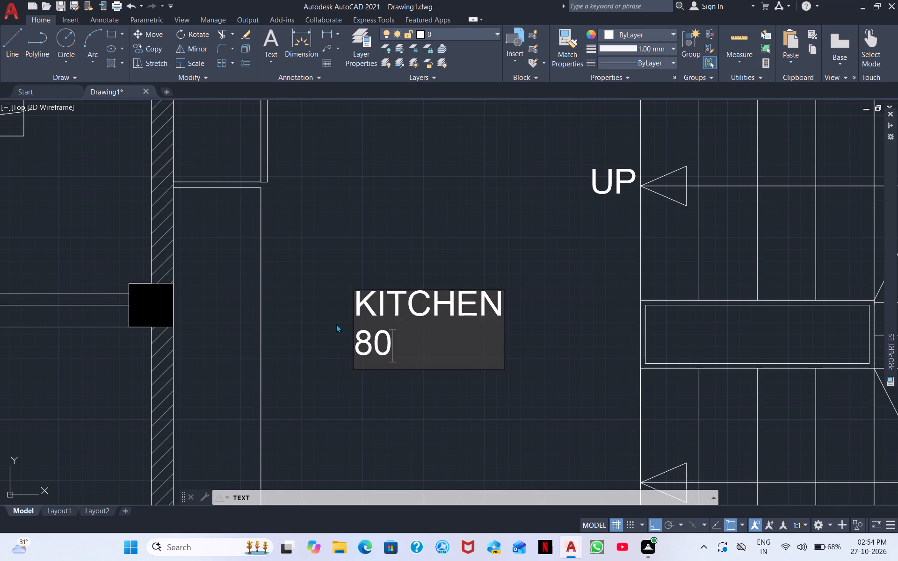
pyautogui.press("'")
pyautogui.press('BackSpace')
pyautogui.press('BackSpace')
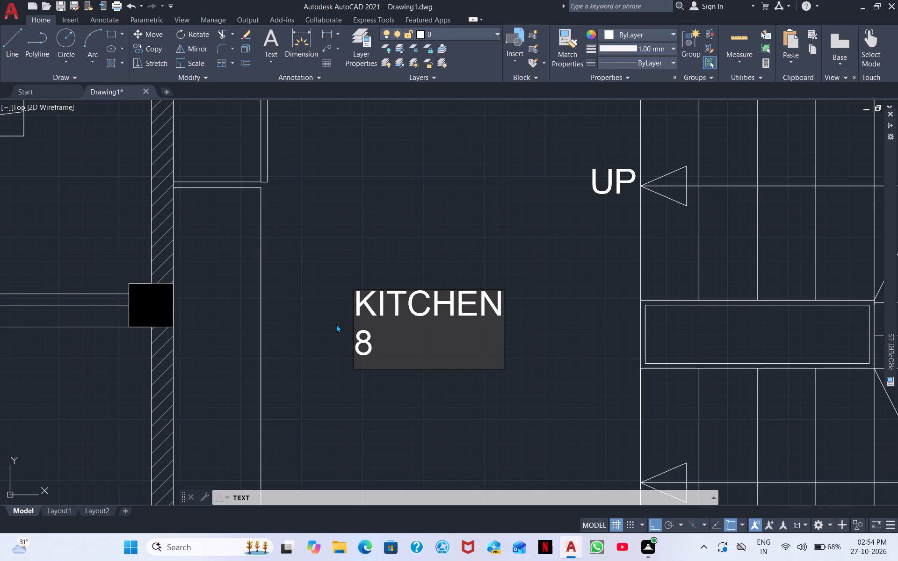
pyautogui.write('\'0"')
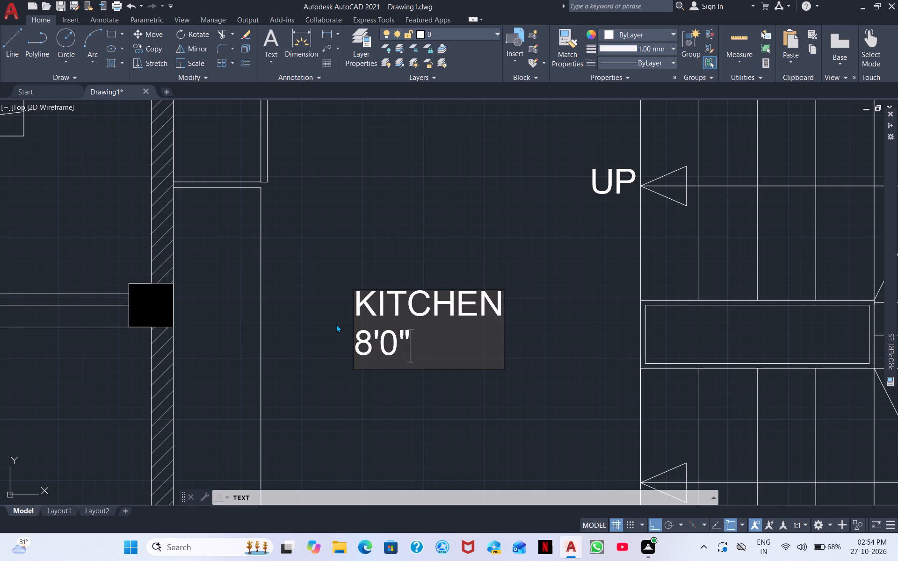
pyautogui.press('space')
pyautogui.write('X')
pyautogui.press('space')
pyautogui.write('9\'0"')
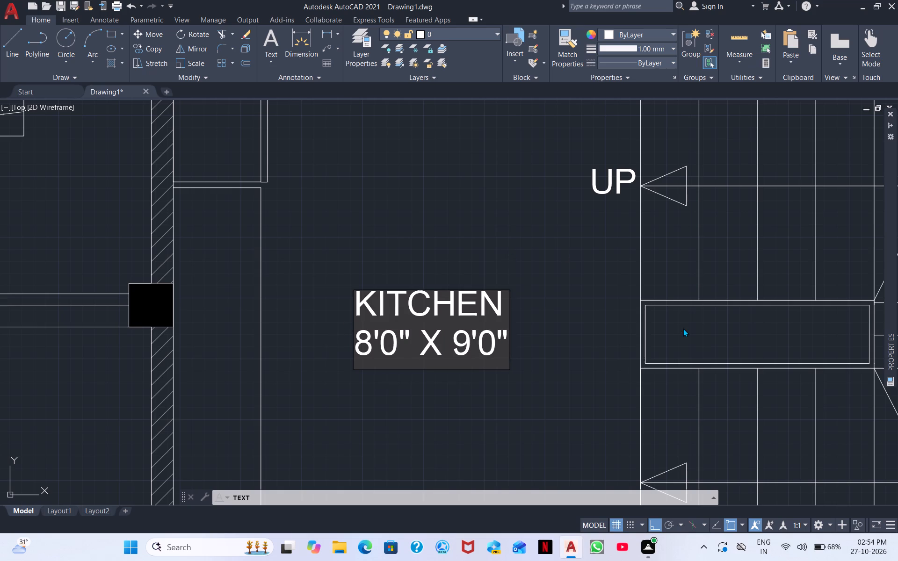
# Write the two-line note 3' WIDE STAIRS over the staircase's upper flight, above the direction line.
pyautogui.moveTo(683, 328); pyautogui.dragTo(286, 397, button='middle')
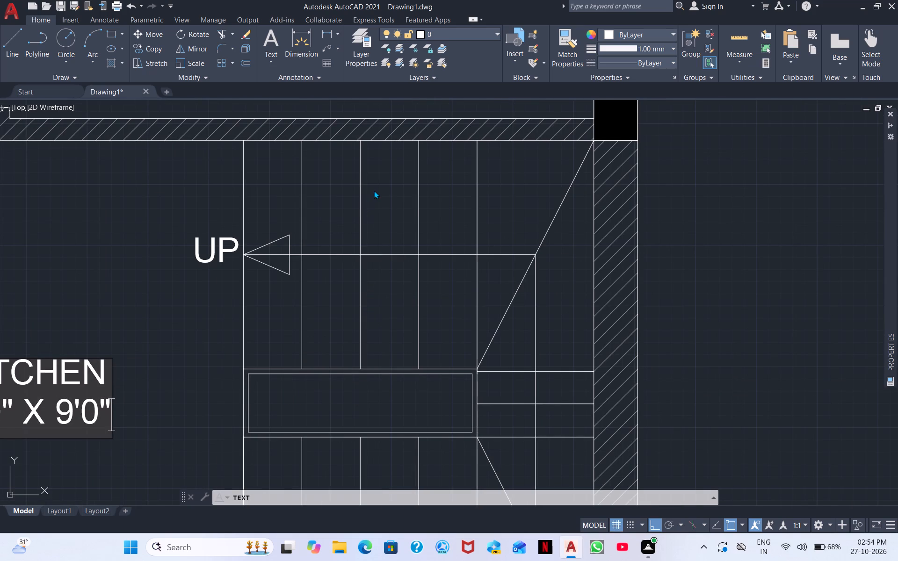
pyautogui.click(375, 189)
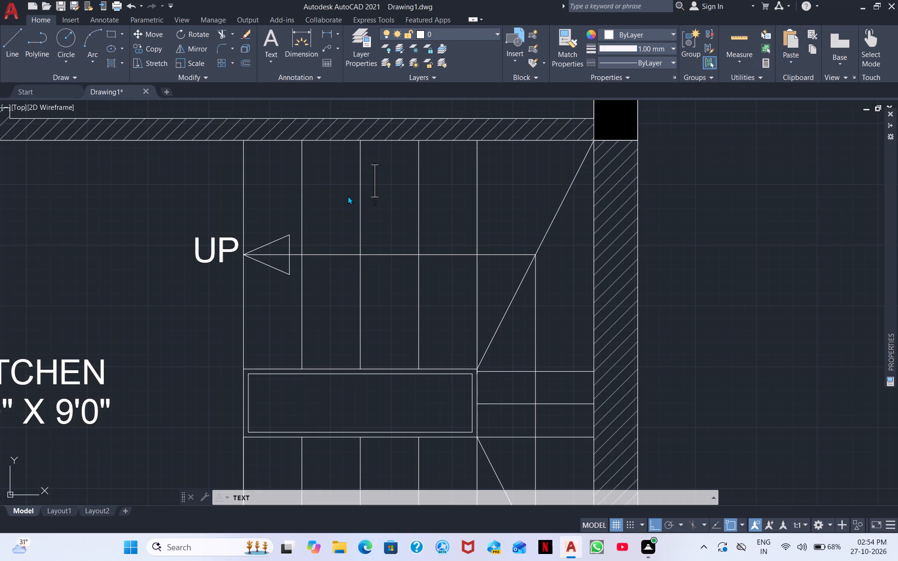
pyautogui.write("3'")
pyautogui.press('space')
pyautogui.write('WIDE')
pyautogui.press('Return')
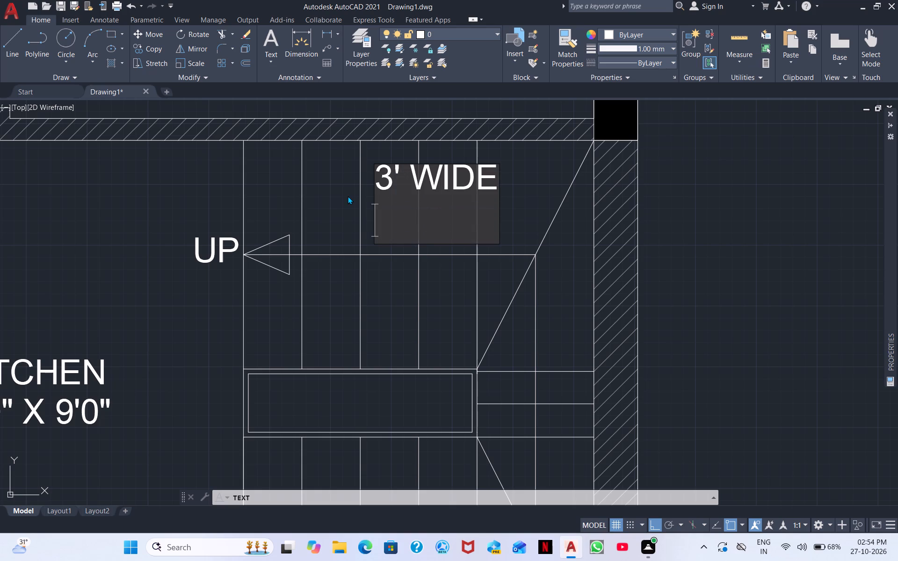
pyautogui.press('s')
pyautogui.write('TAIR')
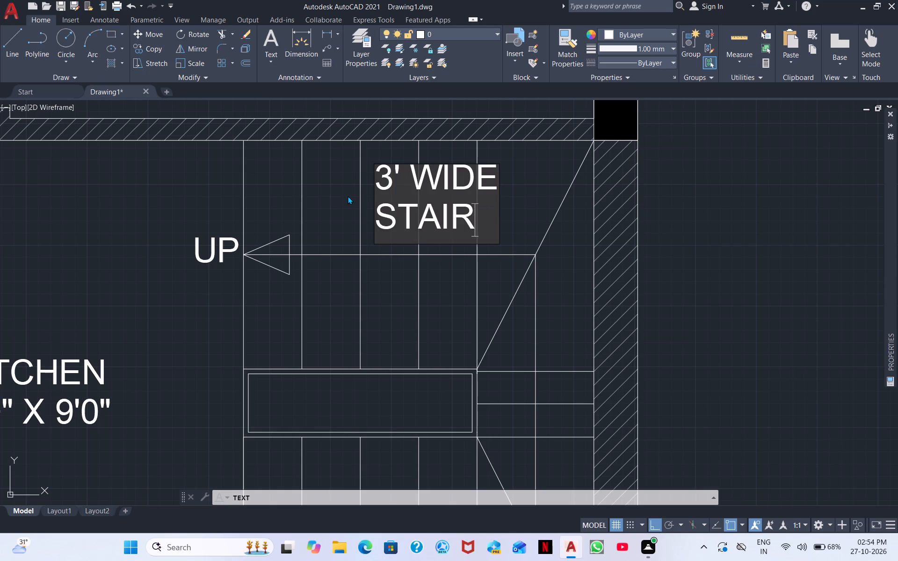
pyautogui.press('s')
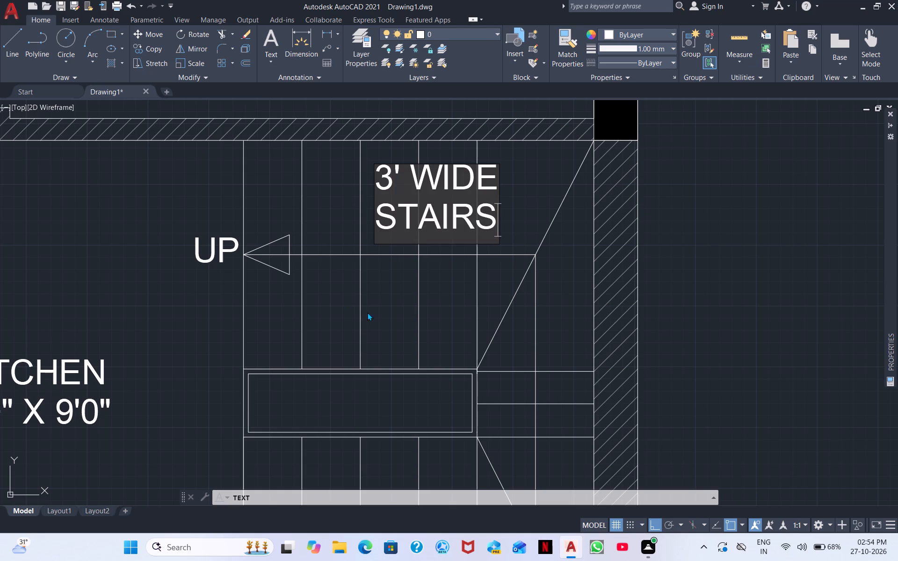
# Place the window tag W4 just outside the lower wall, below the staircase's window.
pyautogui.moveTo(364, 317); pyautogui.dragTo(396, 213, button='middle')
pyautogui.scroll(-1, 384, 255)
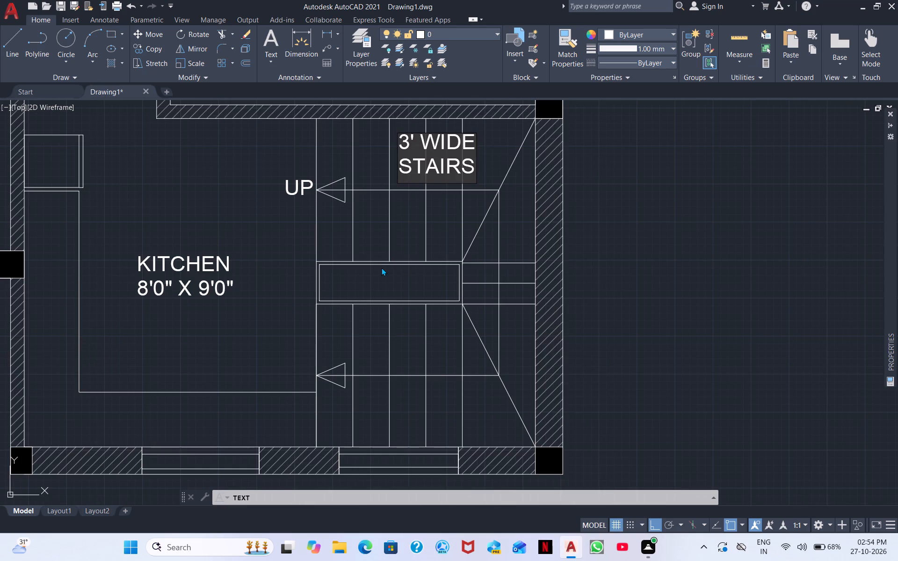
pyautogui.moveTo(419, 316); pyautogui.dragTo(426, 271, button='middle')
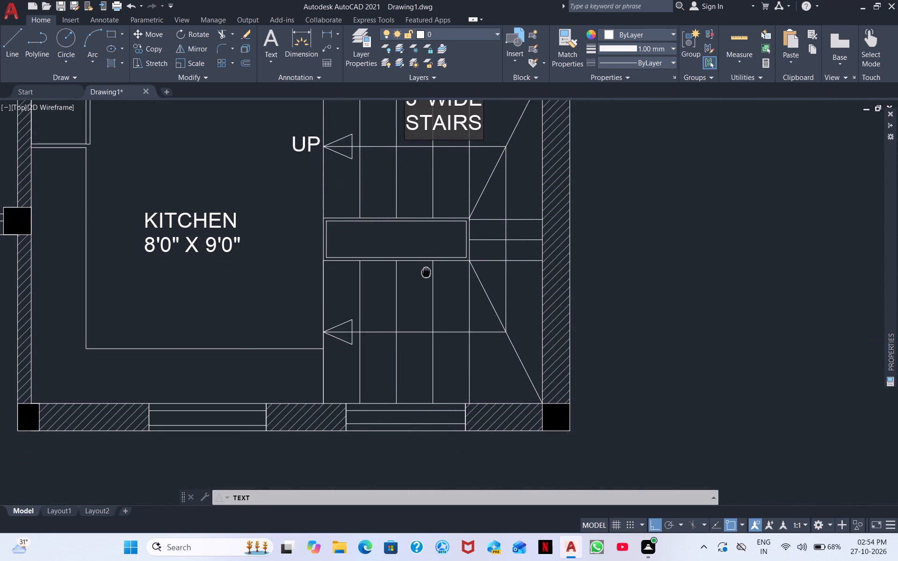
pyautogui.moveTo(426, 271); pyautogui.dragTo(426, 237, button='middle')
pyautogui.moveTo(445, 301); pyautogui.dragTo(440, 256, button='middle')
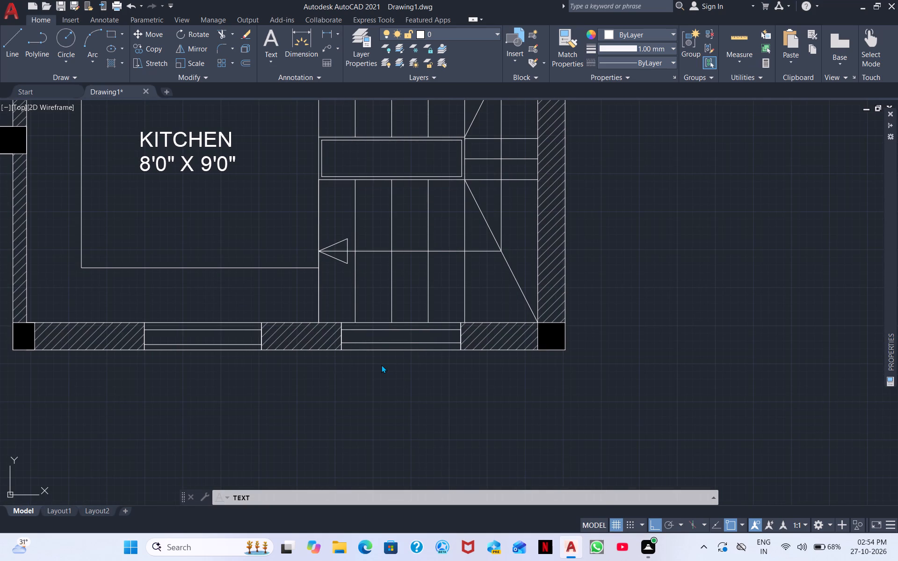
pyautogui.click(381, 365)
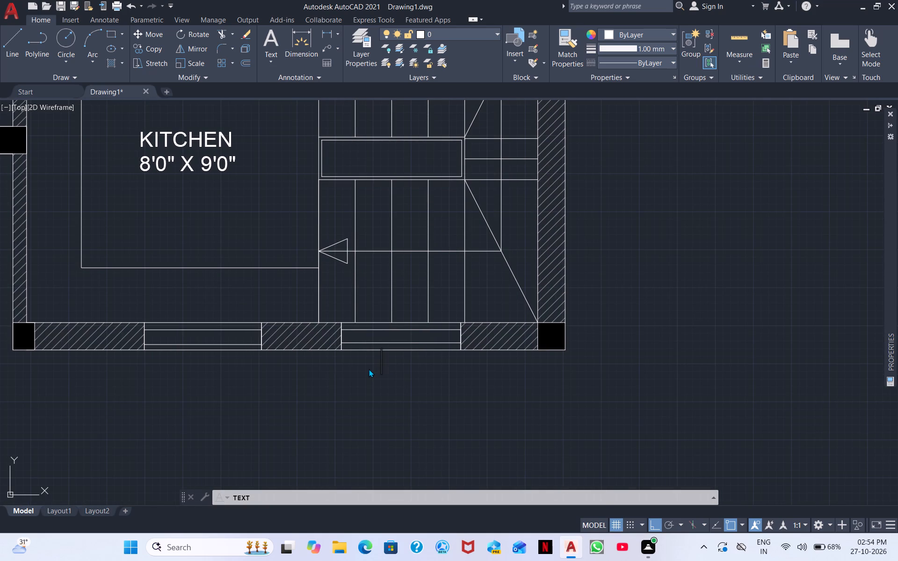
pyautogui.click(369, 369)
pyautogui.click(365, 370)
pyautogui.press('w')
pyautogui.press('4')
# Place the window tag W6 just outside the lower wall, below the kitchen's window.
pyautogui.click(181, 370)
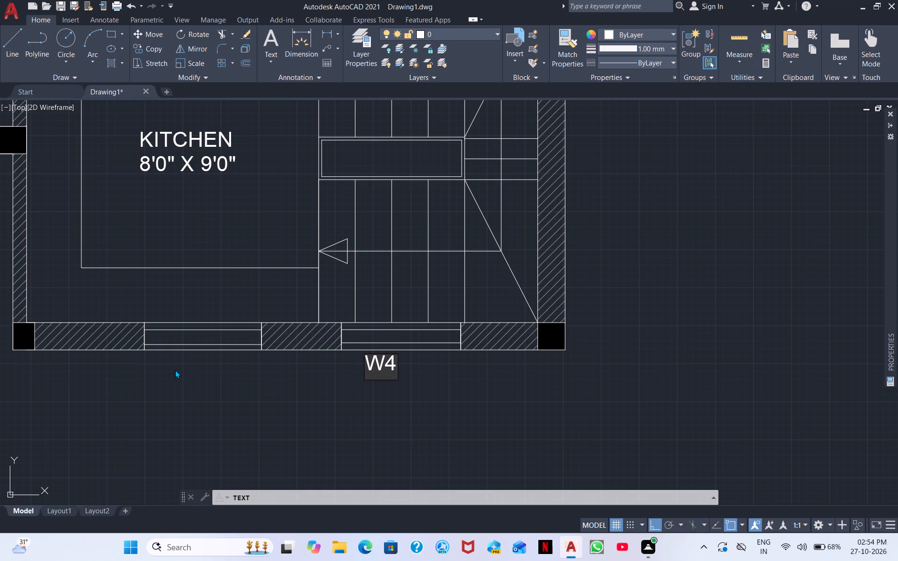
pyautogui.click(170, 370)
pyautogui.press('w')
pyautogui.press('6')
# Place the window tag W2 just outside the dining area's lower wall, below its wide window.
pyautogui.moveTo(168, 375); pyautogui.dragTo(376, 361, button='middle')
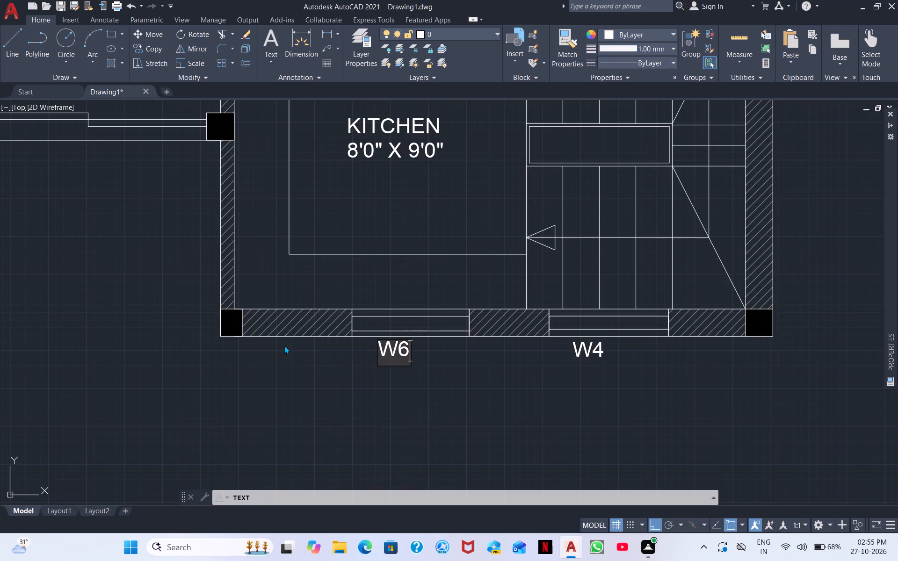
pyautogui.moveTo(378, 375); pyautogui.dragTo(646, 439, button='middle')
pyautogui.click(318, 220)
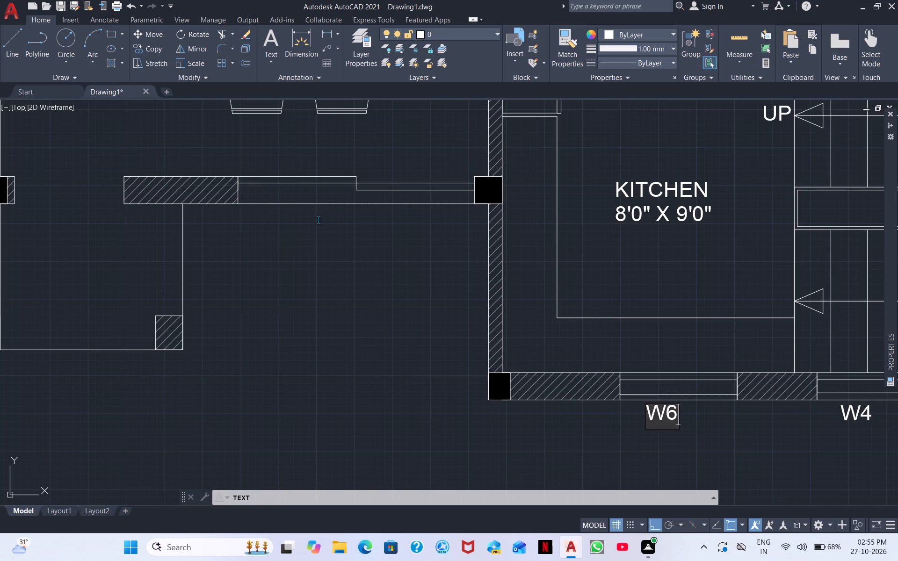
pyautogui.moveTo(317, 222); pyautogui.dragTo(311, 237)
pyautogui.click(306, 245)
pyautogui.click(307, 229)
pyautogui.write('W2')
# Label the porch with the two-line text PORCH and 5'0" X 4'0".
pyautogui.scroll(-1, 307, 229)
pyautogui.moveTo(307, 229); pyautogui.dragTo(445, 216, button='middle')
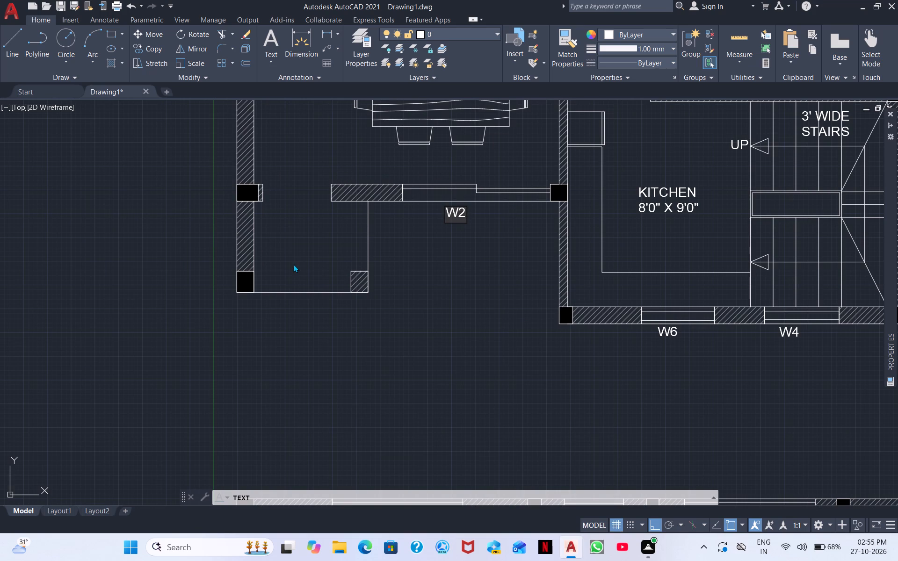
pyautogui.click(277, 235)
pyautogui.click(274, 240)
pyautogui.write('PO')
pyautogui.press('r')
pyautogui.press('s')
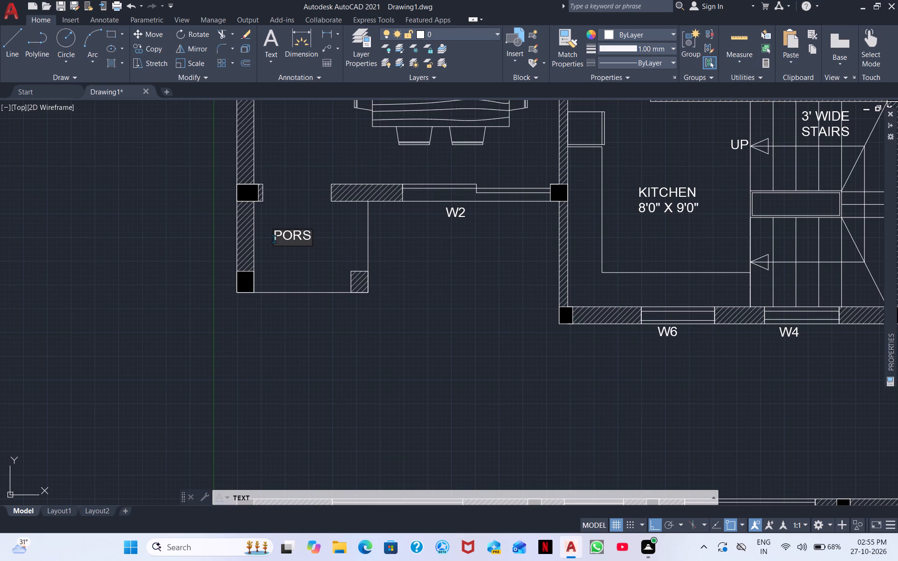
pyautogui.press('BackSpace')
pyautogui.press('BackSpace')
pyautogui.press('p')
pyautogui.press('BackSpace')
pyautogui.press('r')
pyautogui.press('c')
pyautogui.press('h')
pyautogui.press('Return')
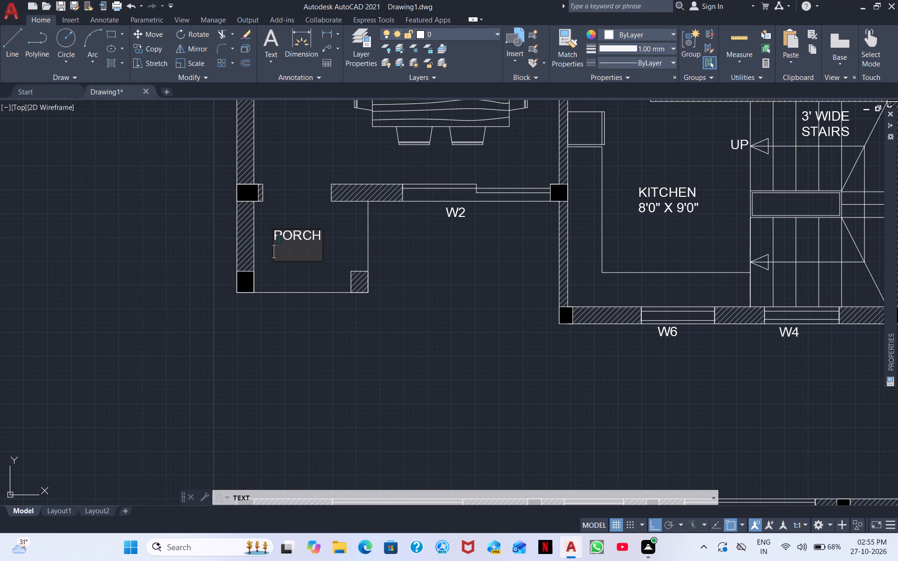
pyautogui.write('5\'0" X')
pyautogui.press('space')
pyautogui.write('4\'0"')
# Place the door tag D at the entrance opening just above the PORCH label.
pyautogui.scroll(1, 302, 192)
pyautogui.click(276, 208)
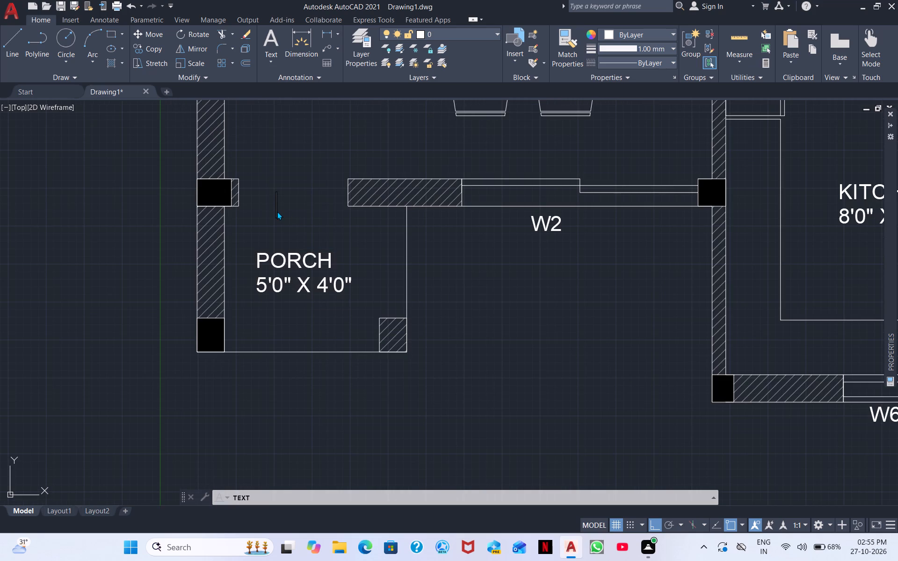
pyautogui.click(278, 214)
pyautogui.press('d')
# Look over the room labels and the door and window tags across the whole upper plan.
pyautogui.moveTo(327, 209); pyautogui.dragTo(253, 411, button='middle')
pyautogui.scroll(-1, 467, 234)
pyautogui.moveTo(465, 237); pyautogui.dragTo(438, 263, button='middle')
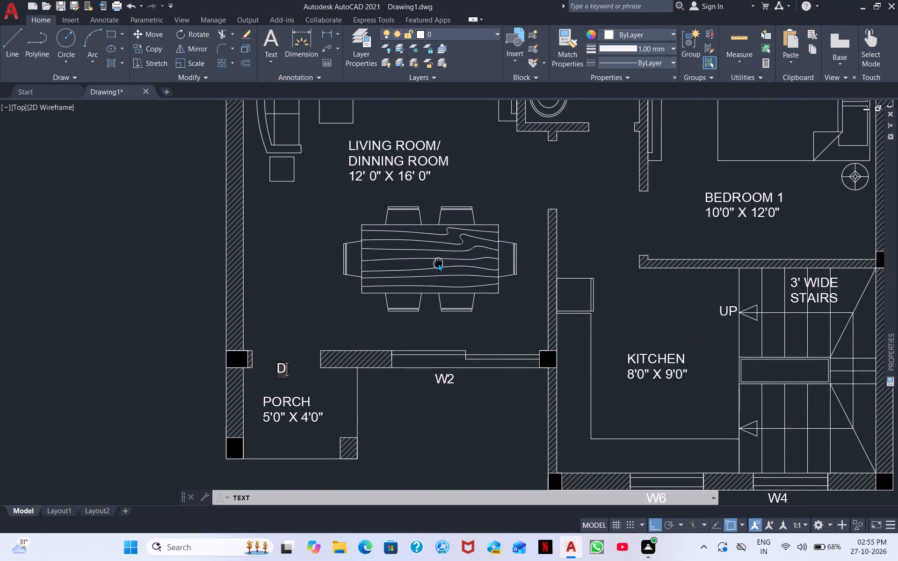
pyautogui.moveTo(438, 263); pyautogui.dragTo(438, 263, button='middle')
pyautogui.moveTo(485, 243); pyautogui.dragTo(241, 347, button='middle')
pyautogui.moveTo(268, 300); pyautogui.dragTo(312, 265, button='middle')
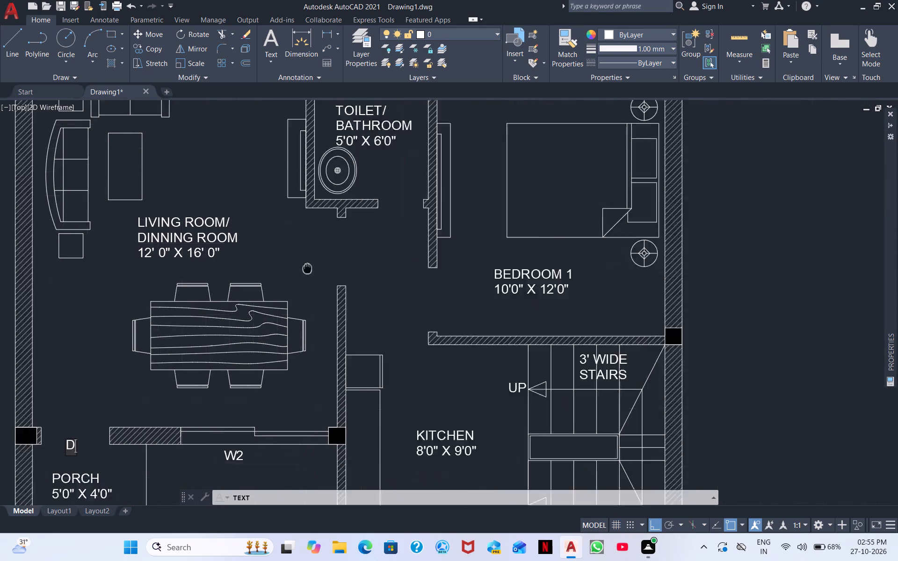
pyautogui.moveTo(312, 265); pyautogui.dragTo(441, 205, button='middle')
pyautogui.moveTo(246, 324); pyautogui.dragTo(400, 323, button='middle')
pyautogui.scroll(-1, 400, 323)
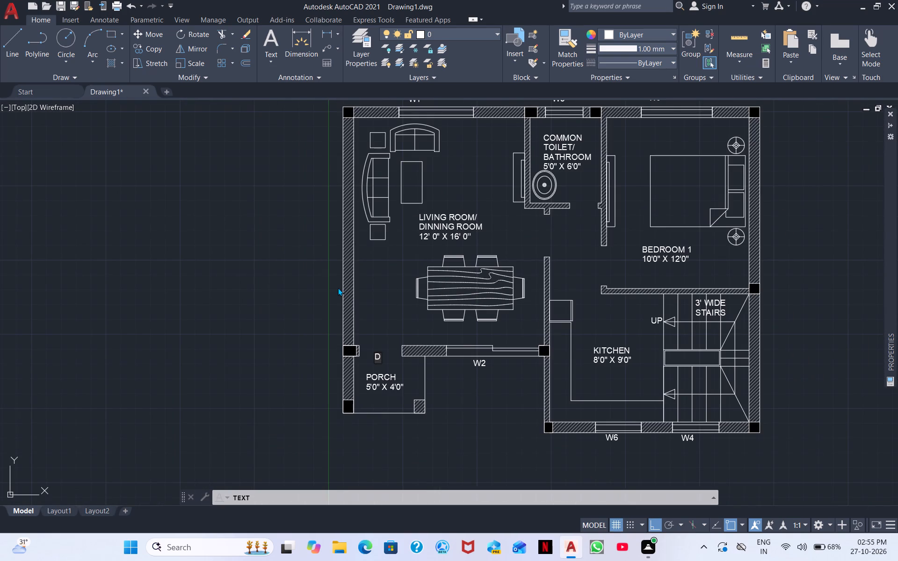
pyautogui.moveTo(377, 331); pyautogui.dragTo(365, 372, button='middle')
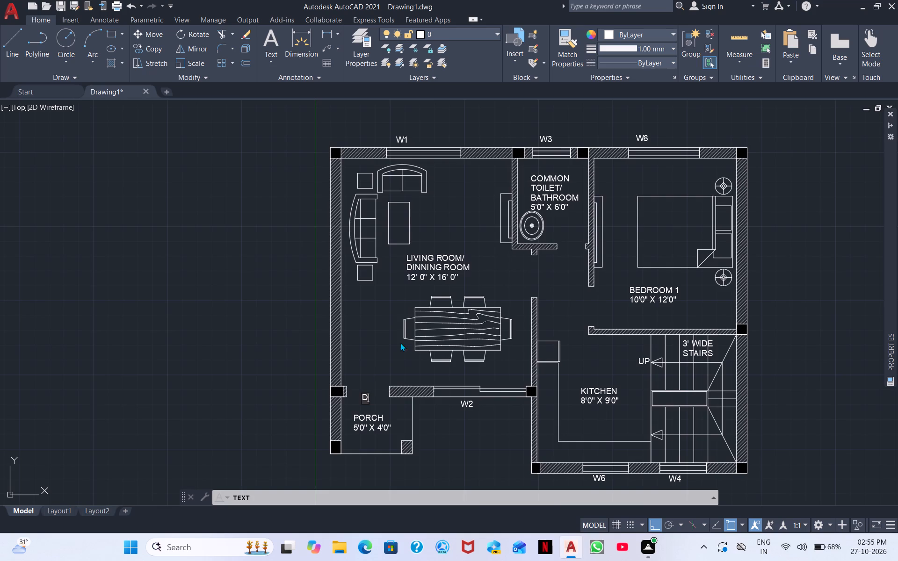
pyautogui.scroll(-1, 418, 337)
pyautogui.moveTo(425, 336); pyautogui.dragTo(325, 273, button='middle')
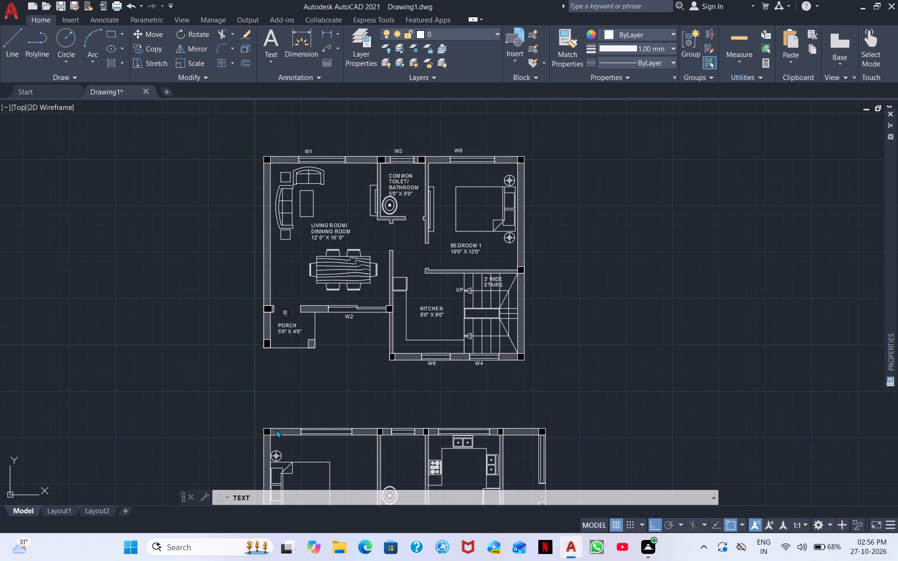
# Place the window tag W1 just outside the upper wall of the lower plan, above the bedroom's window.
pyautogui.moveTo(277, 427); pyautogui.dragTo(246, 258, button='middle')
pyautogui.scroll(3, 270, 262)
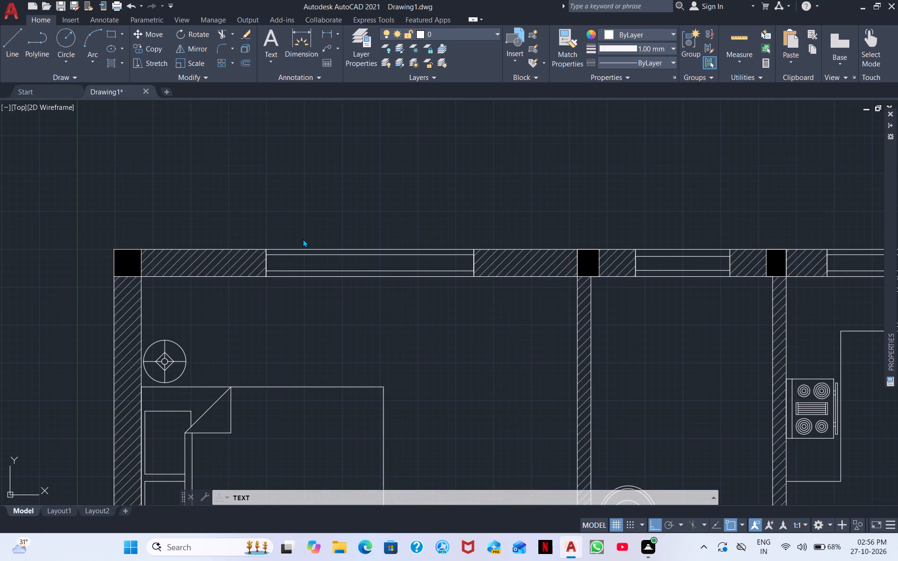
pyautogui.click(303, 239)
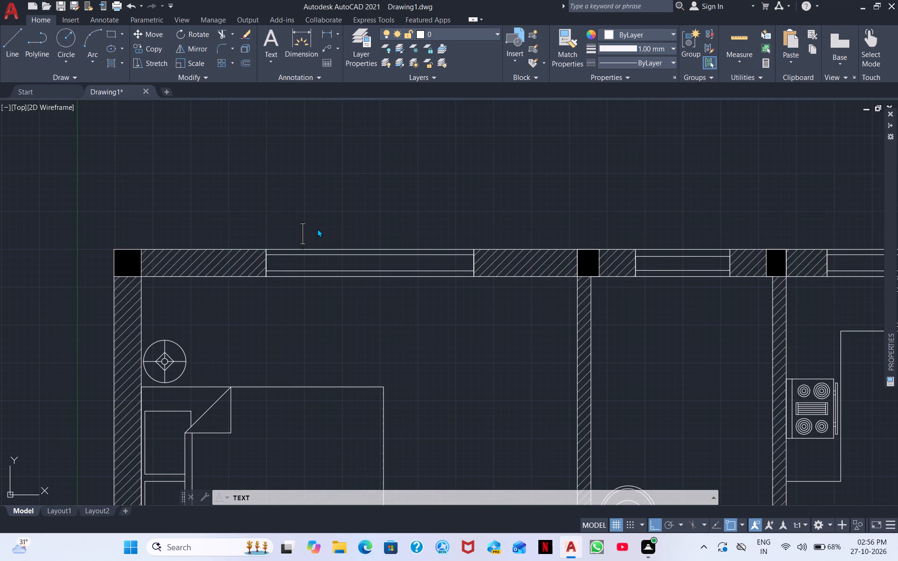
pyautogui.click(311, 231)
pyautogui.click(311, 233)
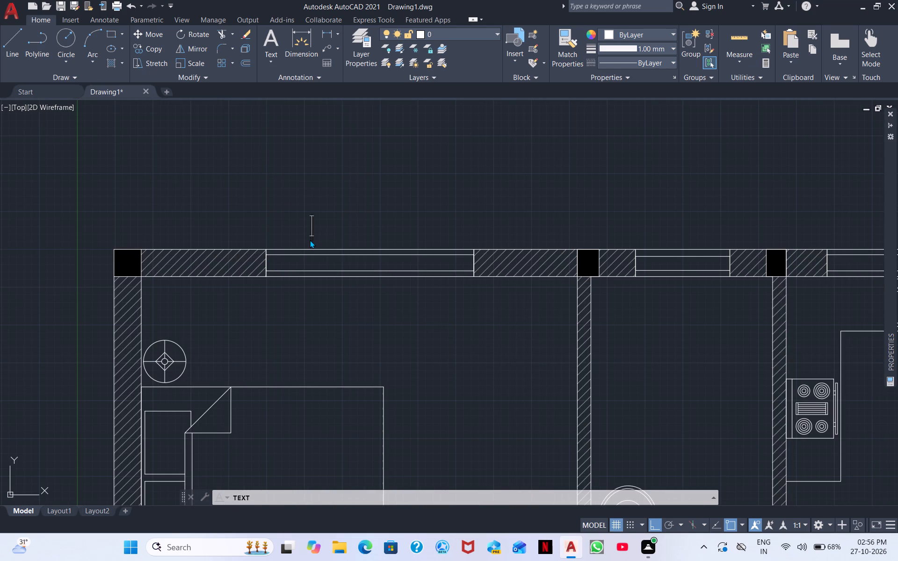
pyautogui.click(310, 240)
pyautogui.click(313, 237)
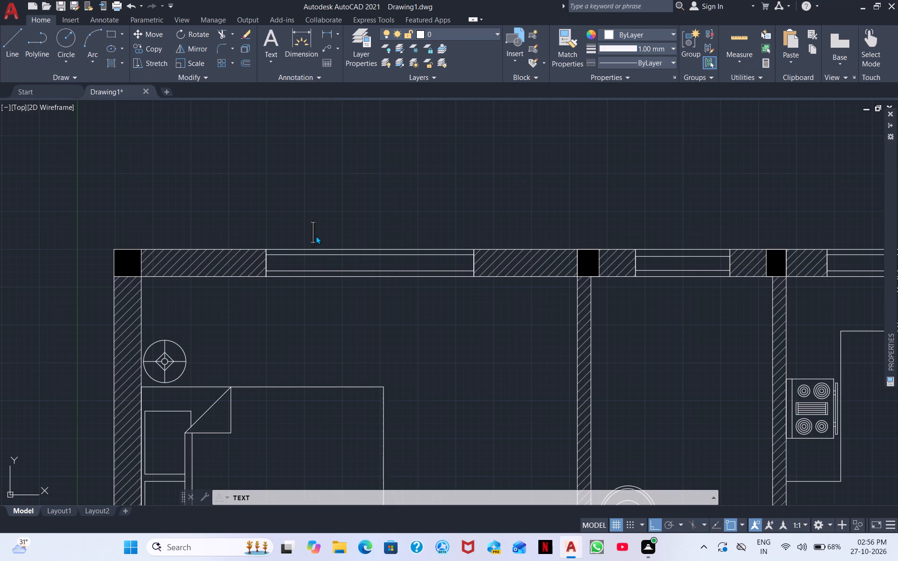
pyautogui.click(316, 236)
pyautogui.scroll(4, 319, 236)
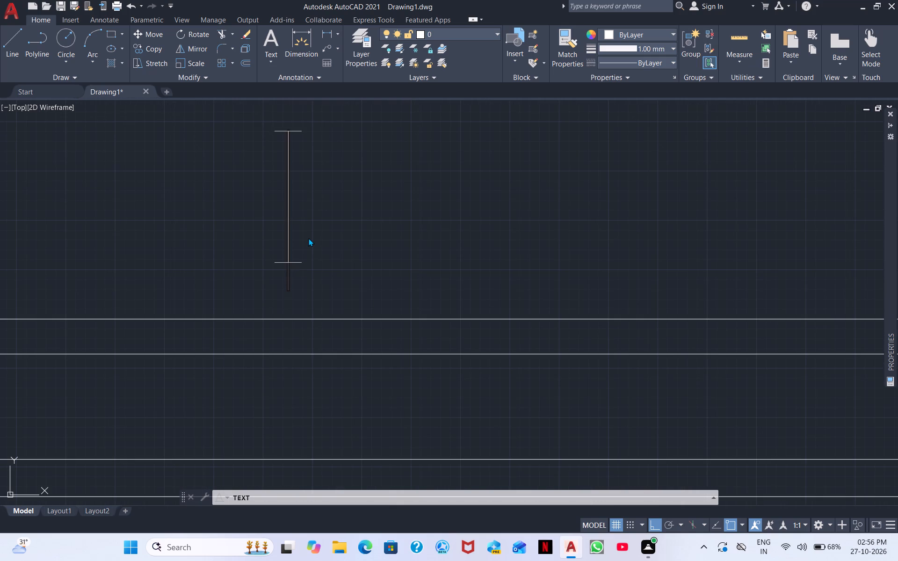
pyautogui.press('w')
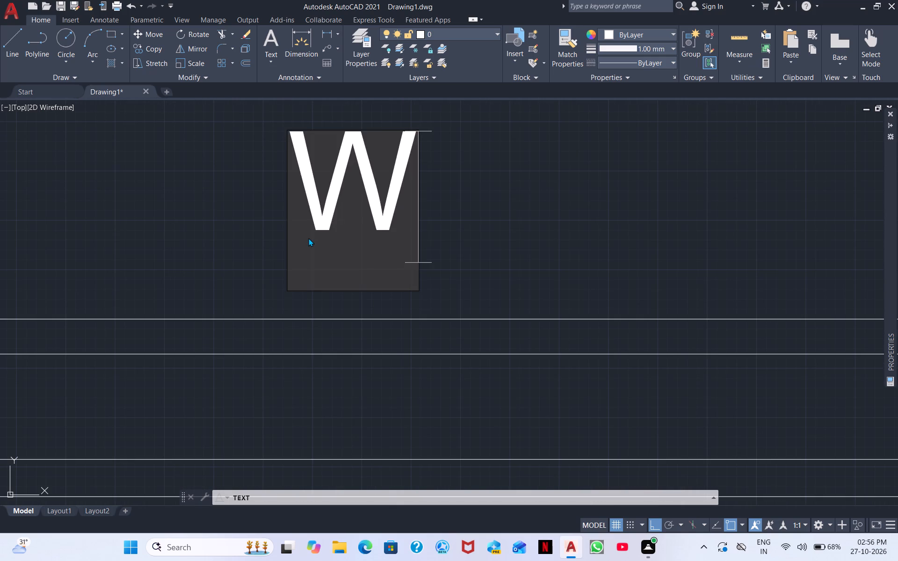
pyautogui.press('1')
# Place the window tag W1 above the narrow toilet window in the lower plan's upper wall.
pyautogui.scroll(-2, 526, 226)
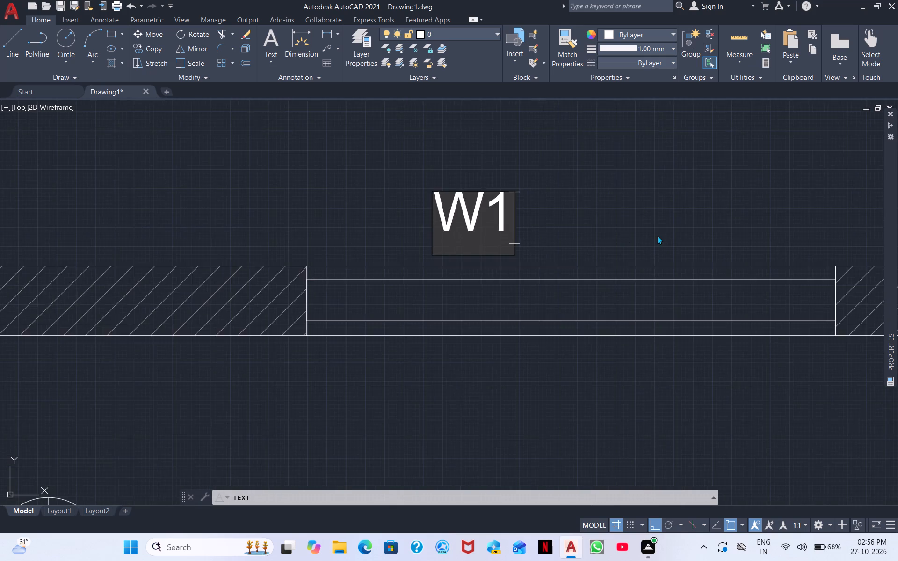
pyautogui.scroll(-2, 657, 236)
pyautogui.moveTo(610, 252); pyautogui.dragTo(137, 268, button='middle')
pyautogui.click(415, 247)
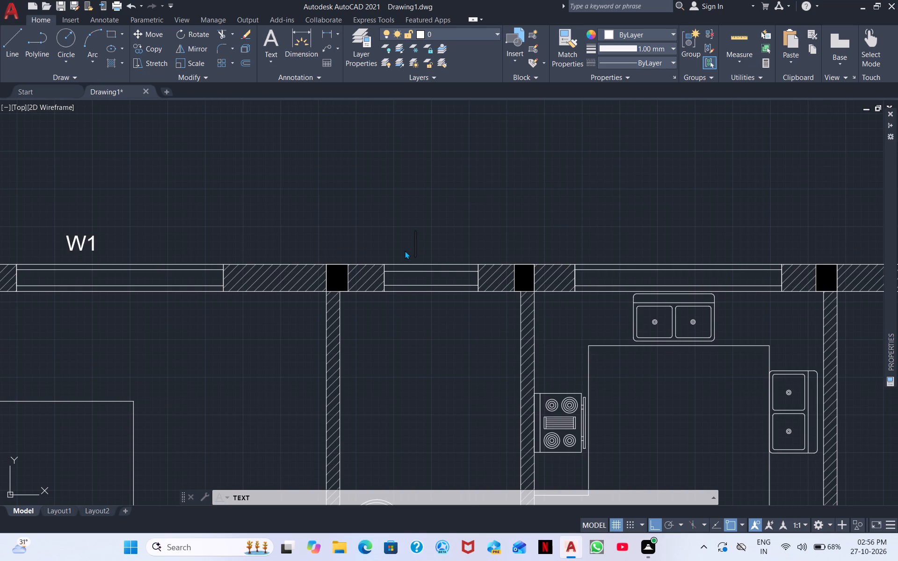
pyautogui.click(405, 251)
pyautogui.press('w')
pyautogui.press('1')
# Place the window tag W6 above the kitchen's window in the lower plan's upper wall.
pyautogui.moveTo(624, 298); pyautogui.dragTo(492, 338, button='middle')
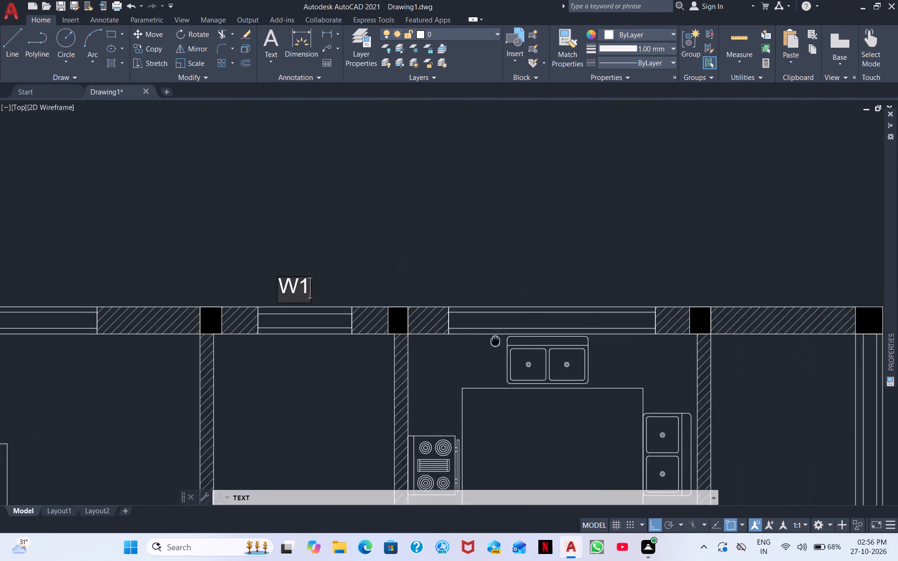
pyautogui.moveTo(492, 338); pyautogui.dragTo(459, 334, button='middle')
pyautogui.click(463, 283)
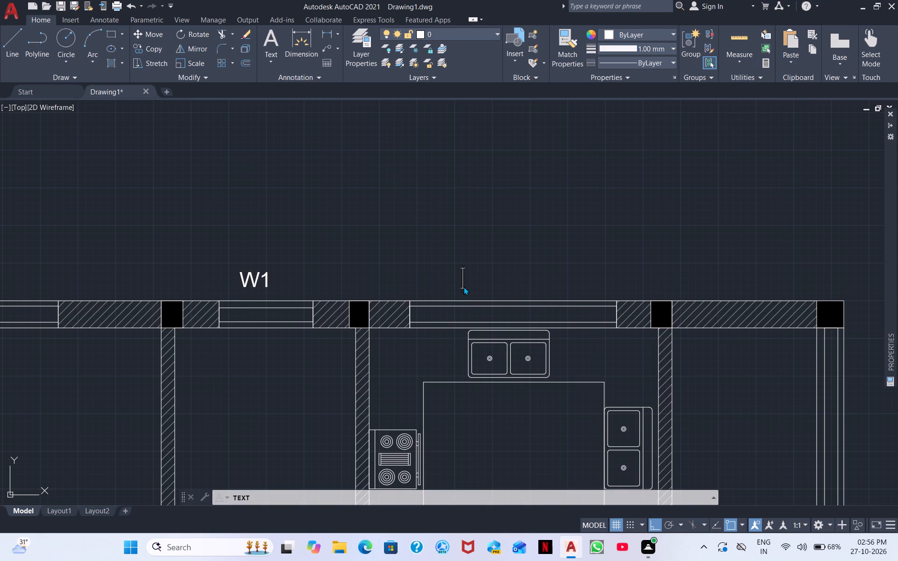
pyautogui.press('w')
pyautogui.press('6')
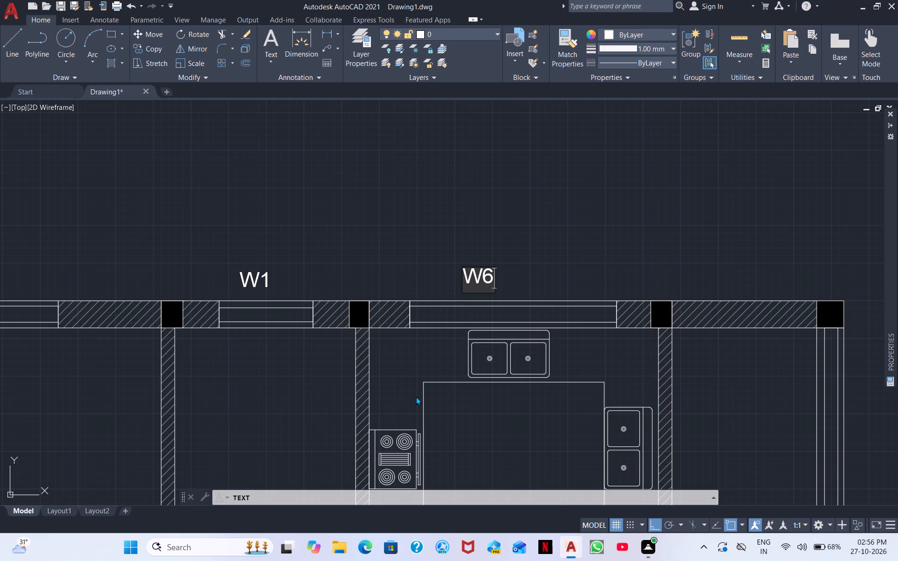
# Place the window tag W2 just below the lower bedroom's window, on the balcony side of the lower plan.
pyautogui.scroll(-1, 471, 427)
pyautogui.moveTo(394, 418); pyautogui.dragTo(395, 417, button='middle')
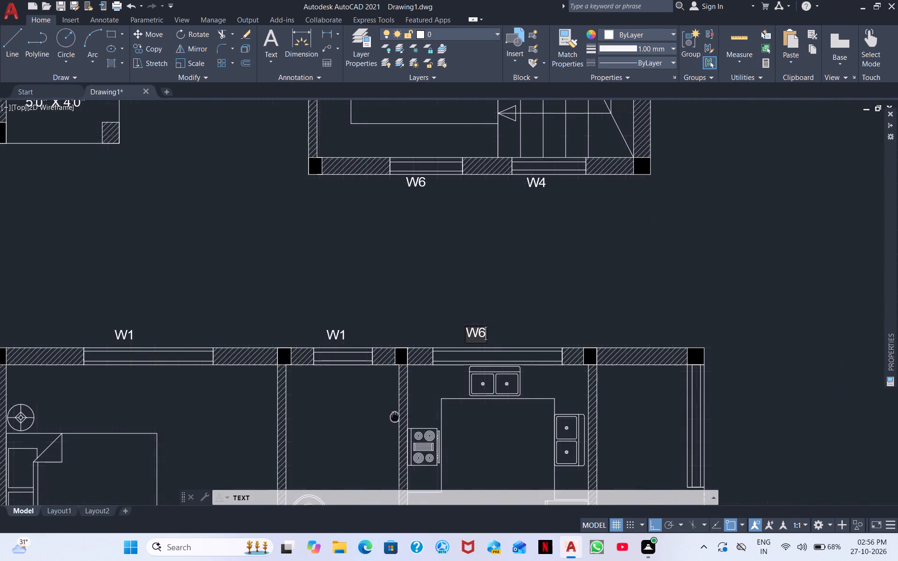
pyautogui.moveTo(395, 417); pyautogui.dragTo(444, 268, button='middle')
pyautogui.scroll(-1, 416, 384)
pyautogui.moveTo(413, 400); pyautogui.dragTo(458, 300, button='middle')
pyautogui.moveTo(467, 361); pyautogui.dragTo(480, 283, button='middle')
pyautogui.moveTo(458, 299); pyautogui.dragTo(495, 183, button='middle')
pyautogui.scroll(-1, 468, 267)
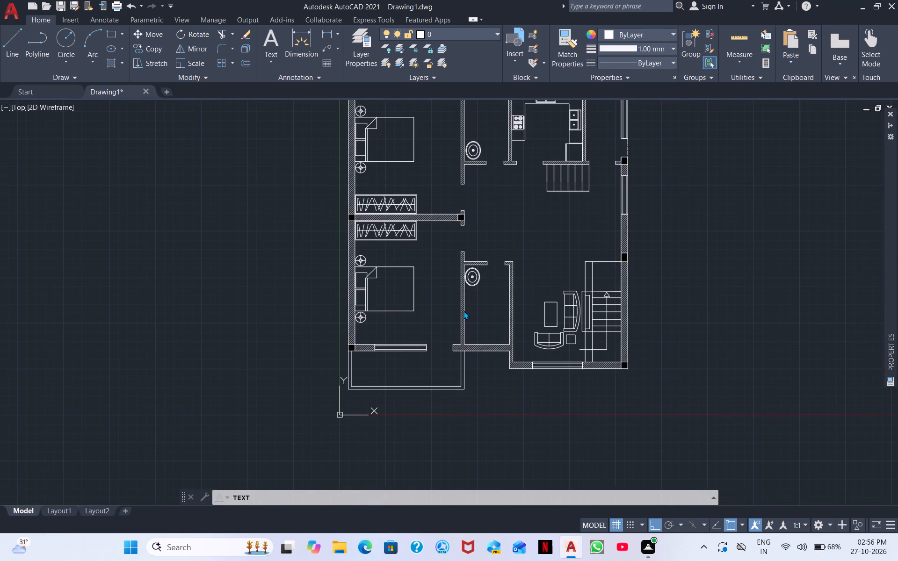
pyautogui.scroll(3, 417, 357)
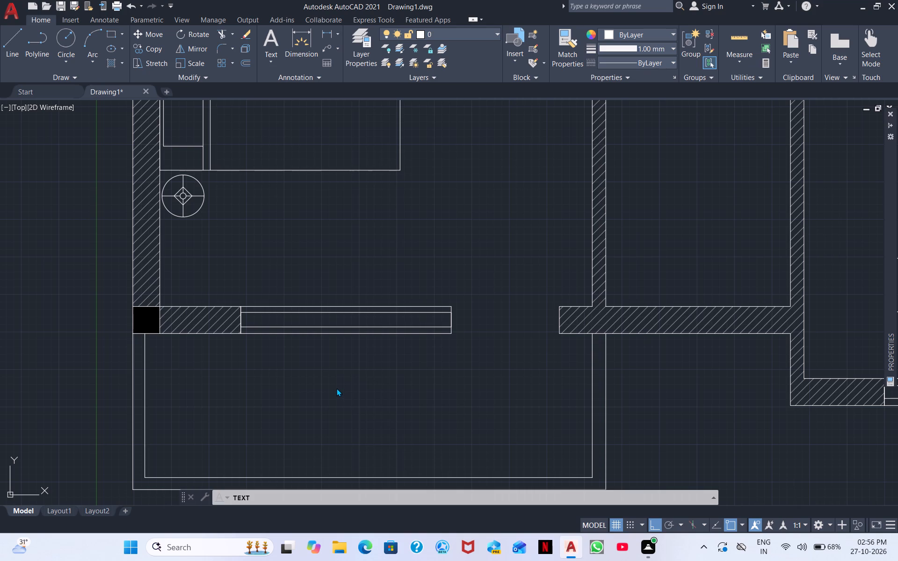
pyautogui.click(268, 344)
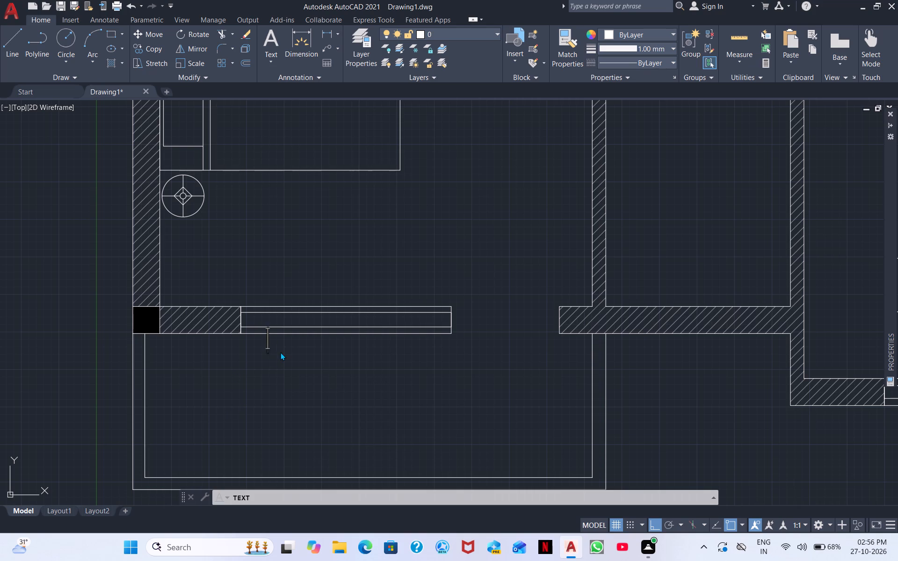
pyautogui.click(280, 352)
pyautogui.click(294, 359)
pyautogui.write('W2')
# Place the window tag W6 outside the lower plan's bottom wall, below the living room window.
pyautogui.moveTo(648, 363); pyautogui.dragTo(475, 345, button='middle')
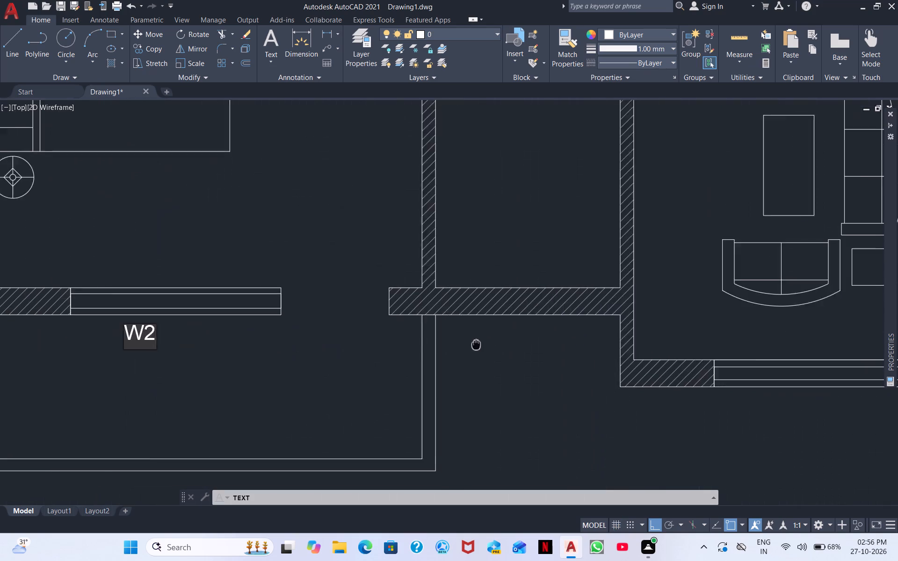
pyautogui.moveTo(475, 345); pyautogui.dragTo(439, 346, button='middle')
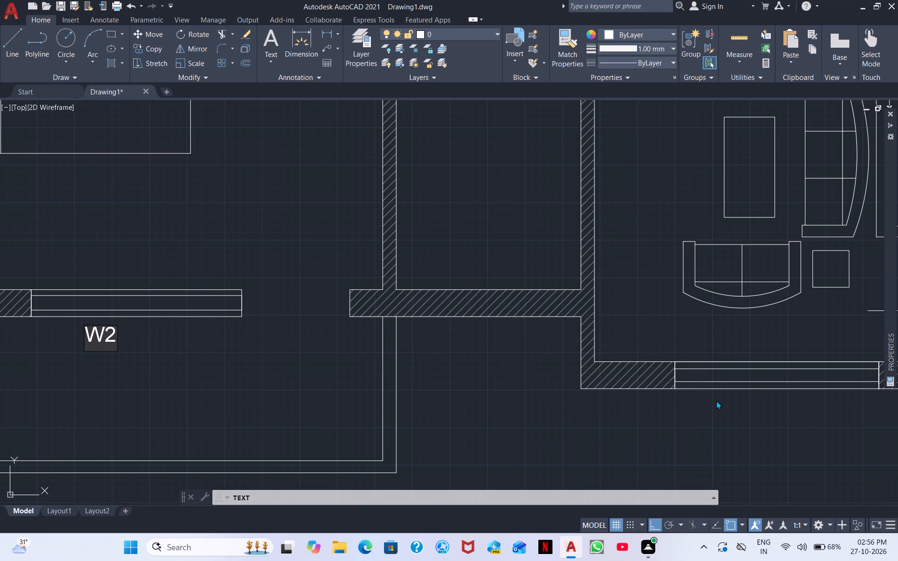
pyautogui.click(716, 401)
pyautogui.moveTo(722, 412); pyautogui.dragTo(721, 419)
pyautogui.write('W2')
pyautogui.scroll(-1, 797, 424)
pyautogui.moveTo(795, 425); pyautogui.dragTo(341, 375, button='middle')
pyautogui.scroll(-1, 361, 360)
pyautogui.moveTo(323, 344); pyautogui.dragTo(452, 321, button='middle')
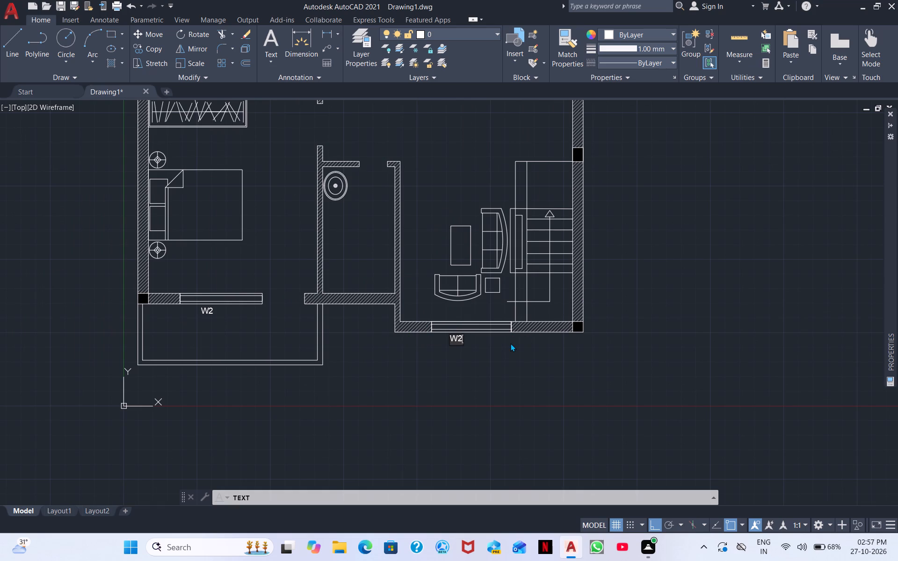
pyautogui.press('BackSpace')
pyautogui.press('6')
# Place the stair note UP just above the arrowhead of the lower plan's staircase.
pyautogui.scroll(1, 543, 223)
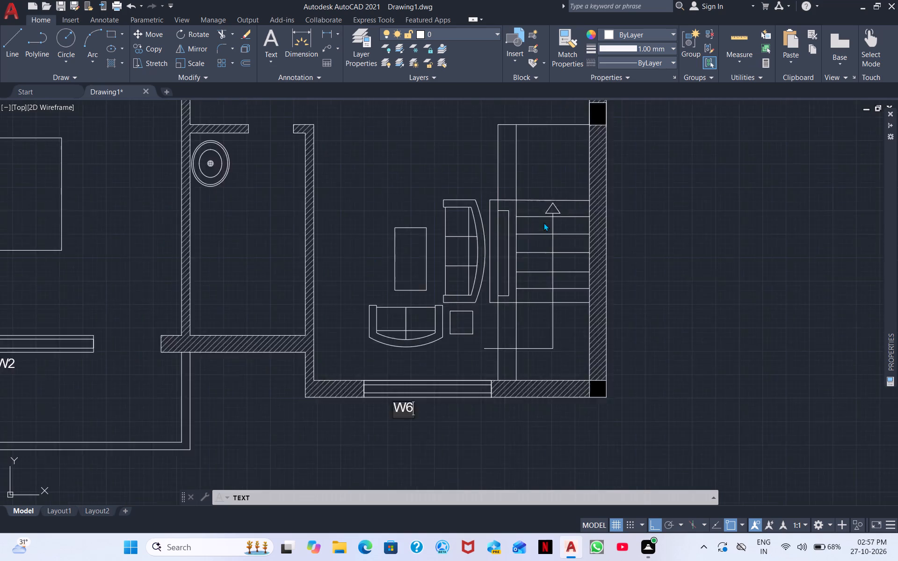
pyautogui.scroll(1, 543, 223)
pyautogui.click(543, 173)
pyautogui.click(544, 184)
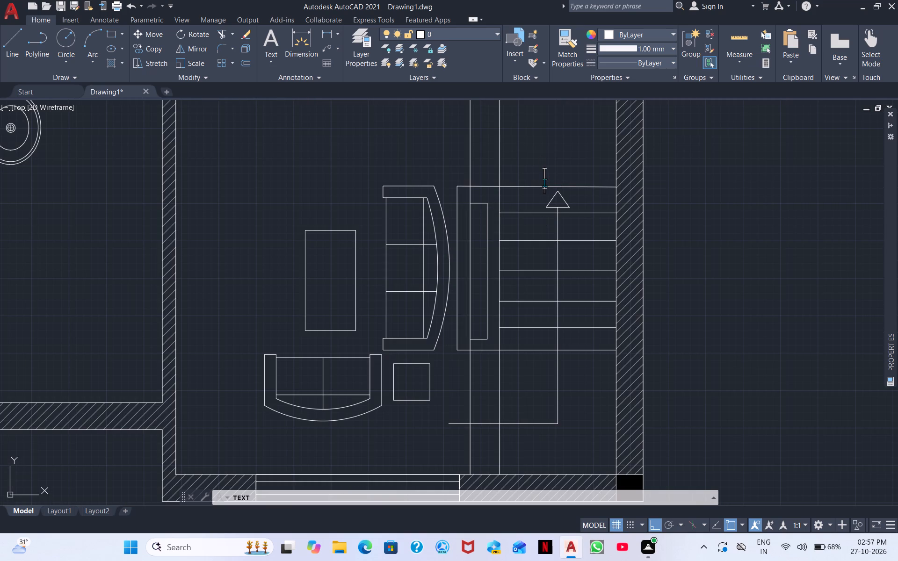
pyautogui.click(547, 180)
pyautogui.click(548, 179)
pyautogui.scroll(3, 548, 175)
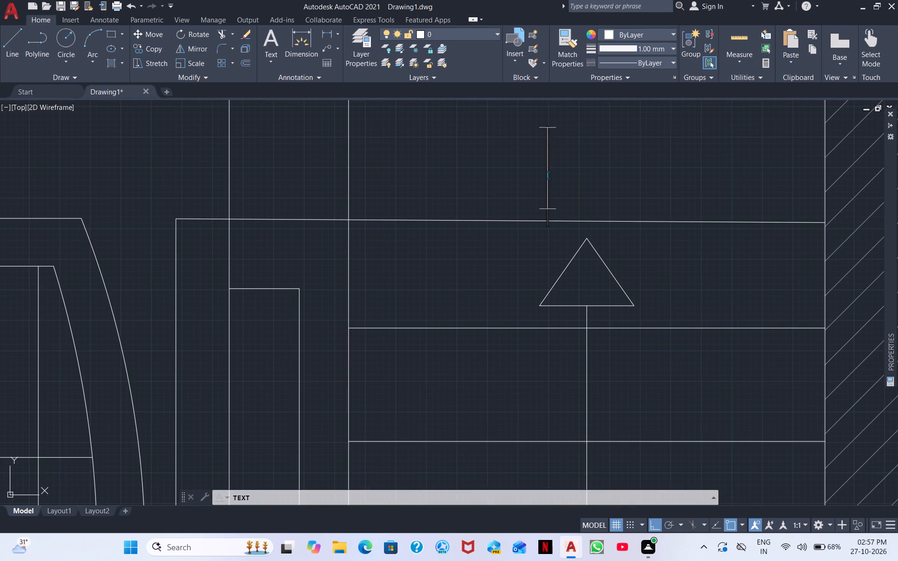
pyautogui.click(548, 175)
pyautogui.click(547, 169)
pyautogui.click(546, 161)
pyautogui.write('UP')
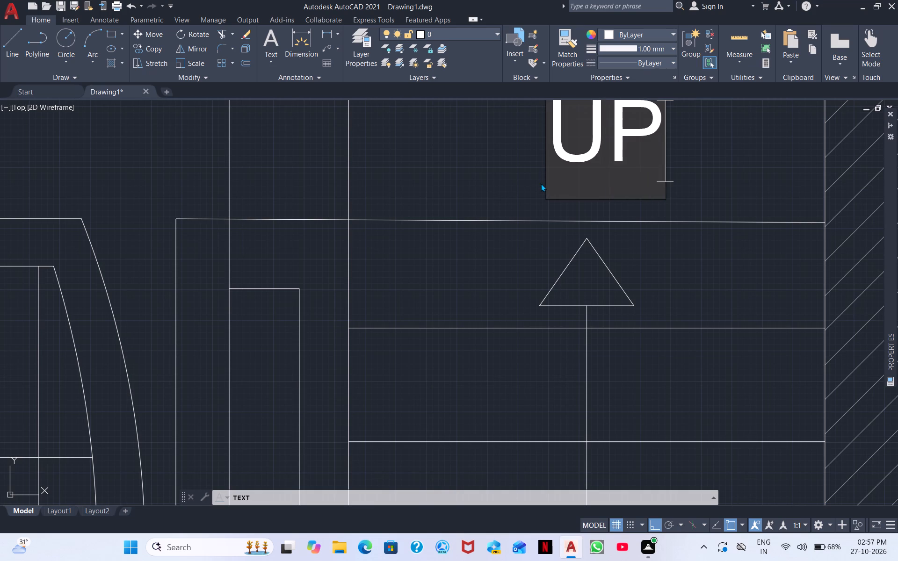
# Place the window tag W3 outside the lower plan's right-hand wall, beside the window between the staircase and the utility area.
pyautogui.scroll(-2, 541, 183)
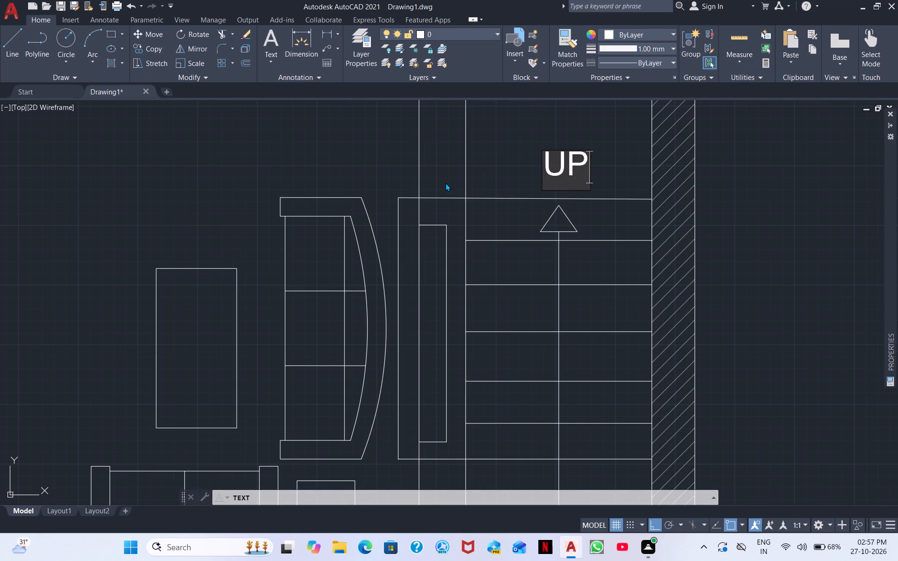
pyautogui.moveTo(445, 183); pyautogui.dragTo(435, 228, button='middle')
pyautogui.scroll(-2, 432, 237)
pyautogui.scroll(-2, 464, 199)
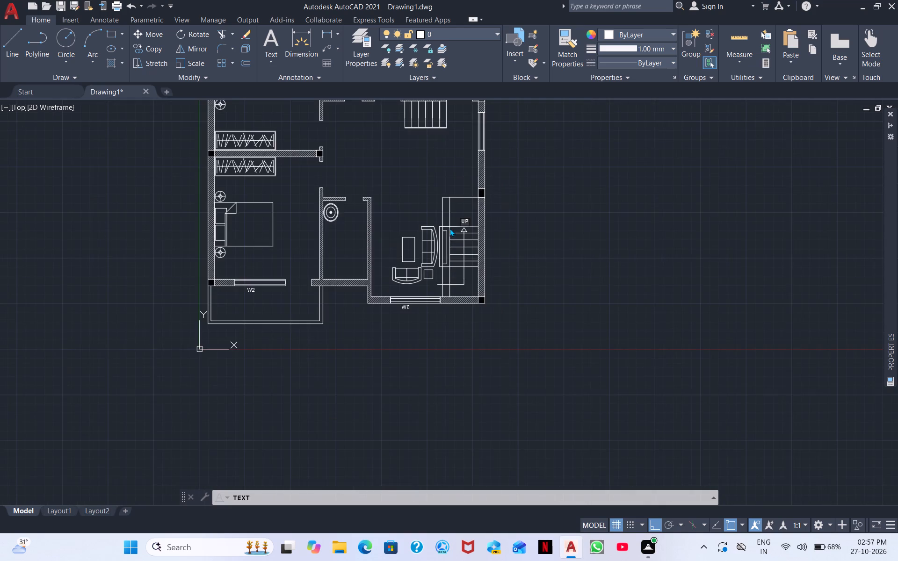
pyautogui.moveTo(448, 215); pyautogui.dragTo(398, 378, button='middle')
pyautogui.scroll(1, 424, 319)
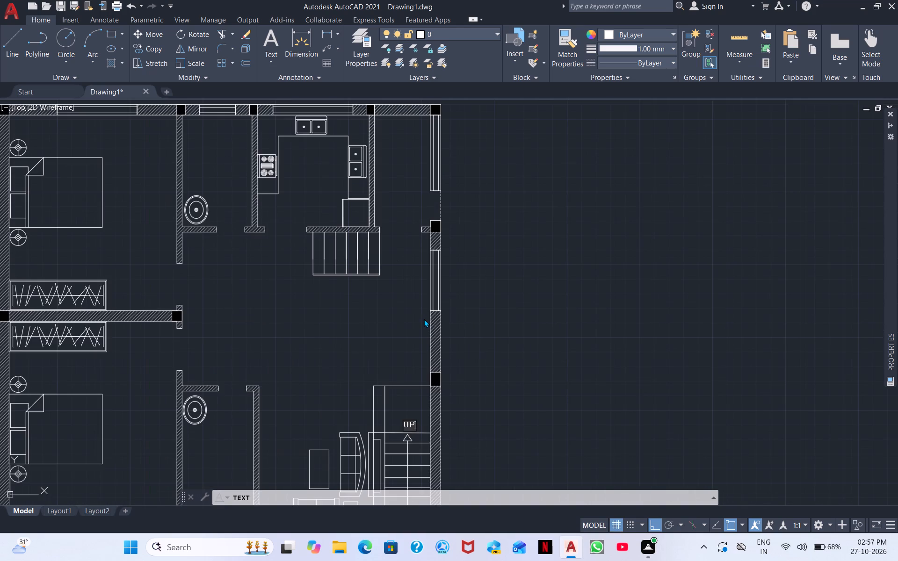
pyautogui.click(450, 290)
pyautogui.scroll(3, 457, 283)
pyautogui.click(414, 277)
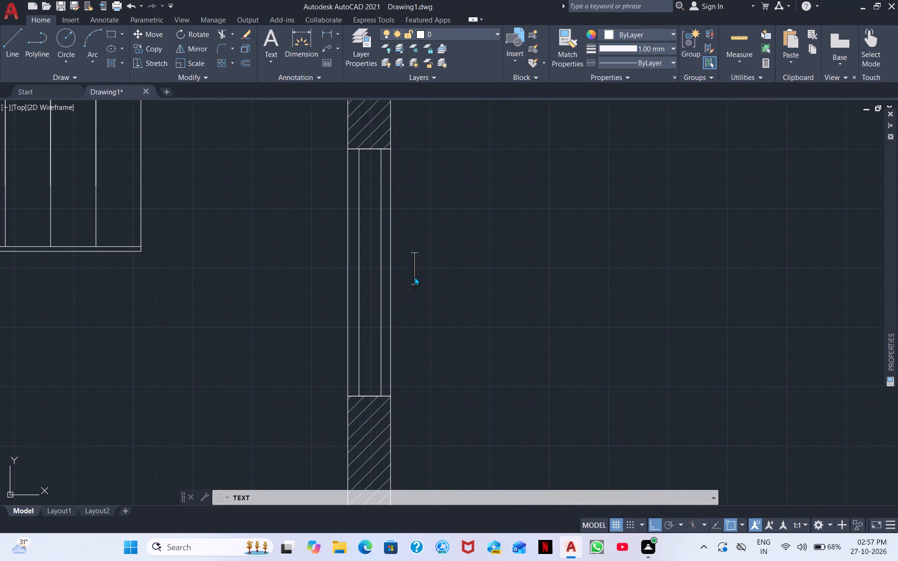
pyautogui.click(410, 278)
pyautogui.write('W3')
# Write the room name UTILITY YARD on two lines in the space beside the lower plan's kitchen.
pyautogui.scroll(-4, 412, 266)
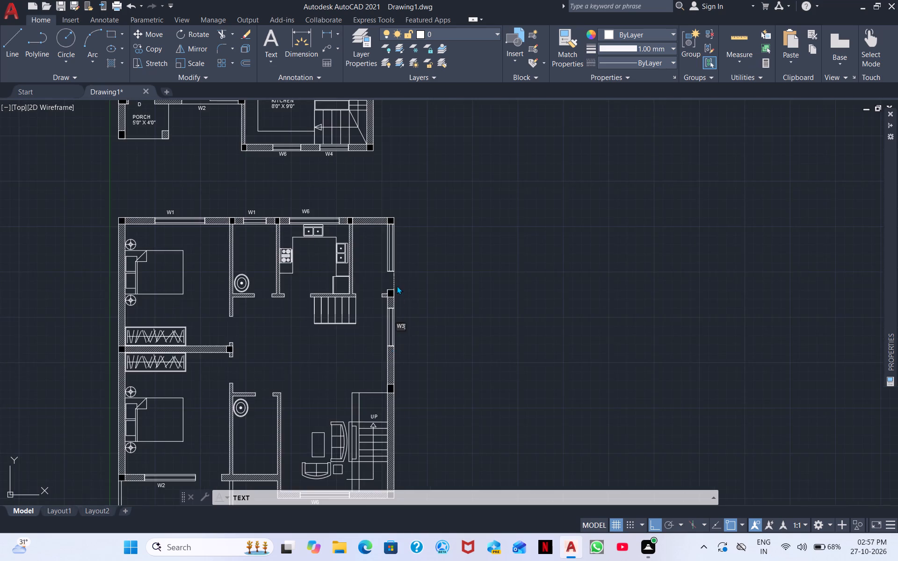
pyautogui.moveTo(397, 285); pyautogui.dragTo(364, 396, button='middle')
pyautogui.scroll(3, 374, 344)
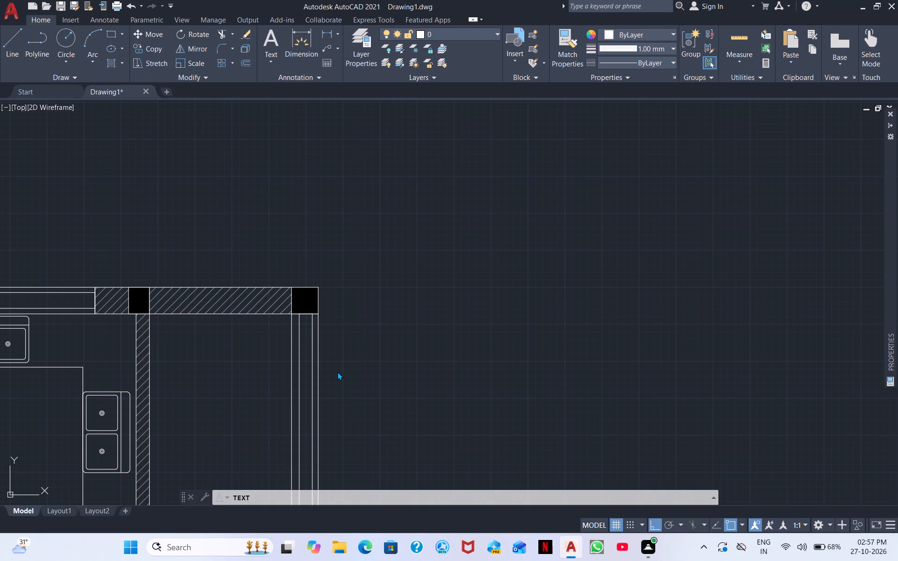
pyautogui.moveTo(337, 372); pyautogui.dragTo(531, 379, button='middle')
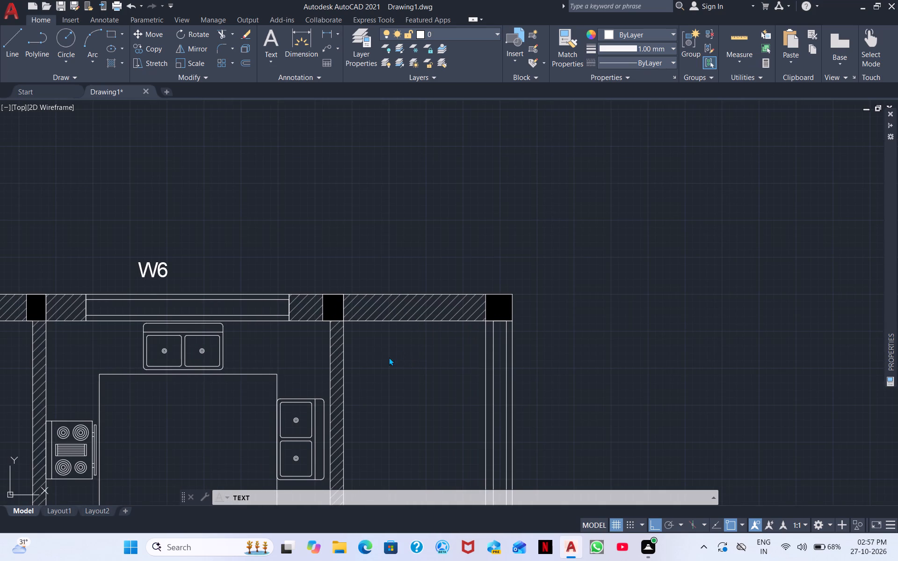
pyautogui.click(374, 361)
pyautogui.click(370, 366)
pyautogui.write('UT')
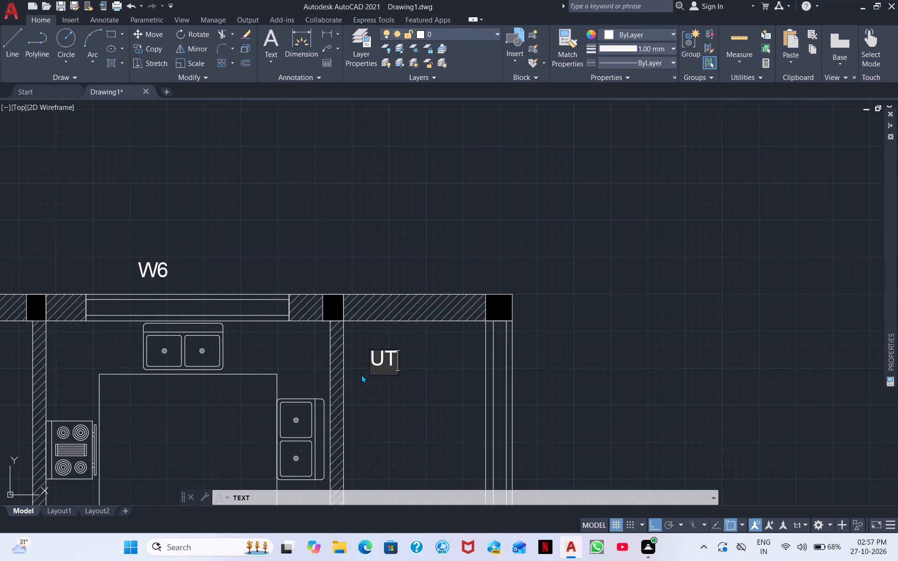
pyautogui.write('ILIY')
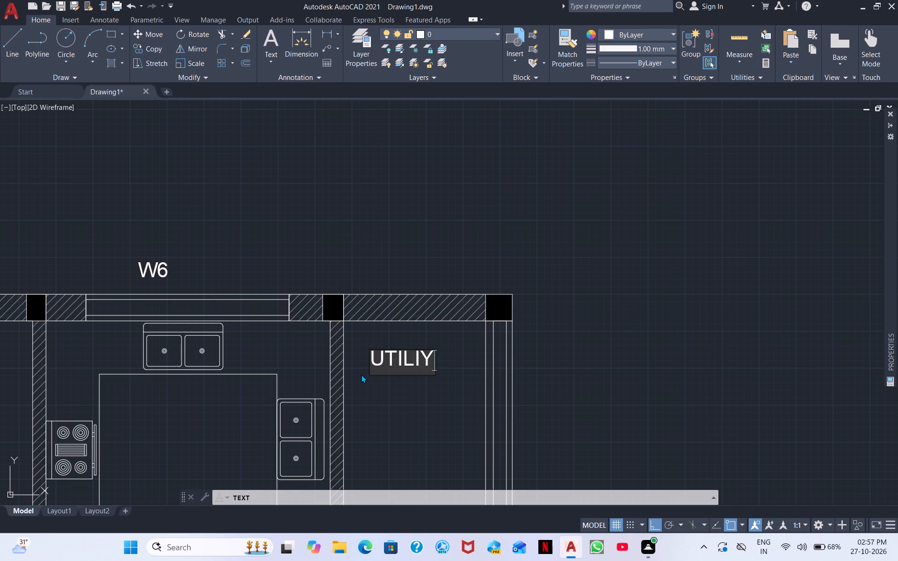
pyautogui.press('BackSpace')
pyautogui.write('TY')
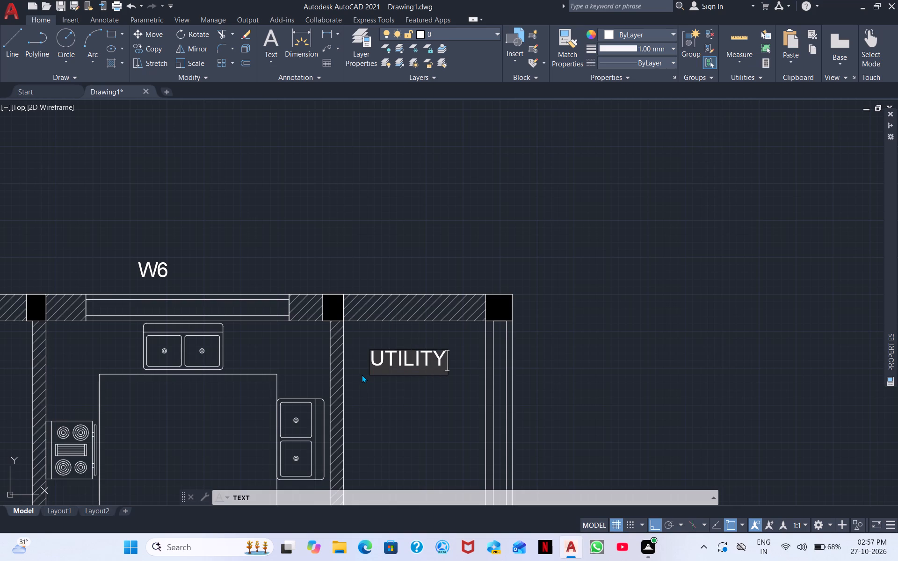
pyautogui.press('Return')
pyautogui.write('YARD')
pyautogui.press('space')
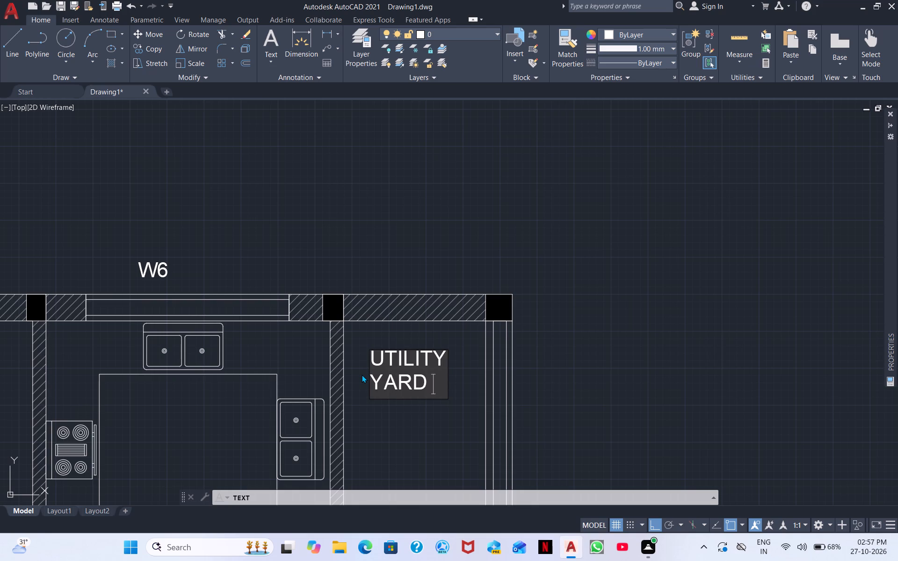
# Add the size 4' 6" as a third line beneath the UTILITY YARD room name.
pyautogui.press('Return')
pyautogui.write("4'")
pyautogui.press('space')
pyautogui.press('6')
pyautogui.hotkey('shift', '"')
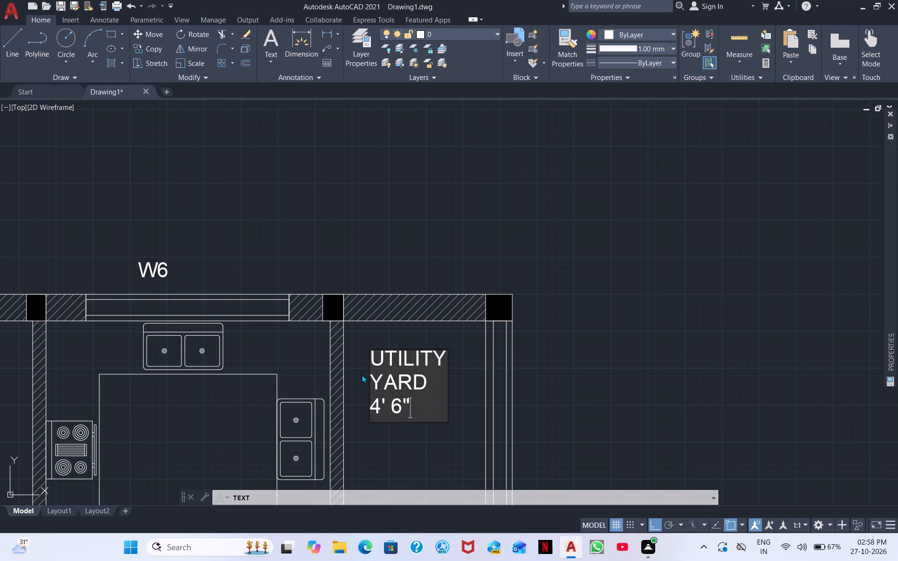
pyautogui.press('Return')
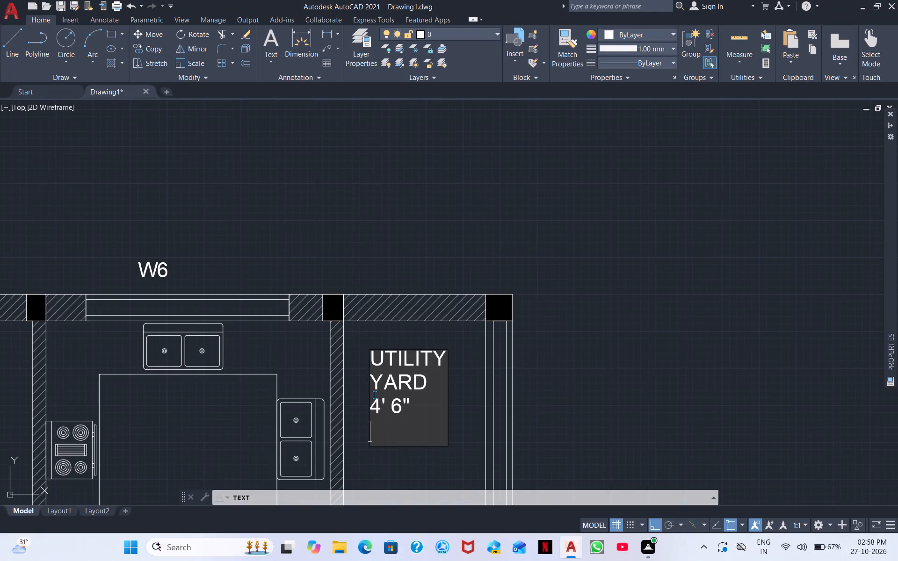
# Centre the label under UTILITY by indenting the 4' 6" line two spaces and the YARD line one space.
pyautogui.click(371, 409)
pyautogui.press('space')
pyautogui.press('space')
pyautogui.click(371, 378)
pyautogui.press('space')
pyautogui.press('space')
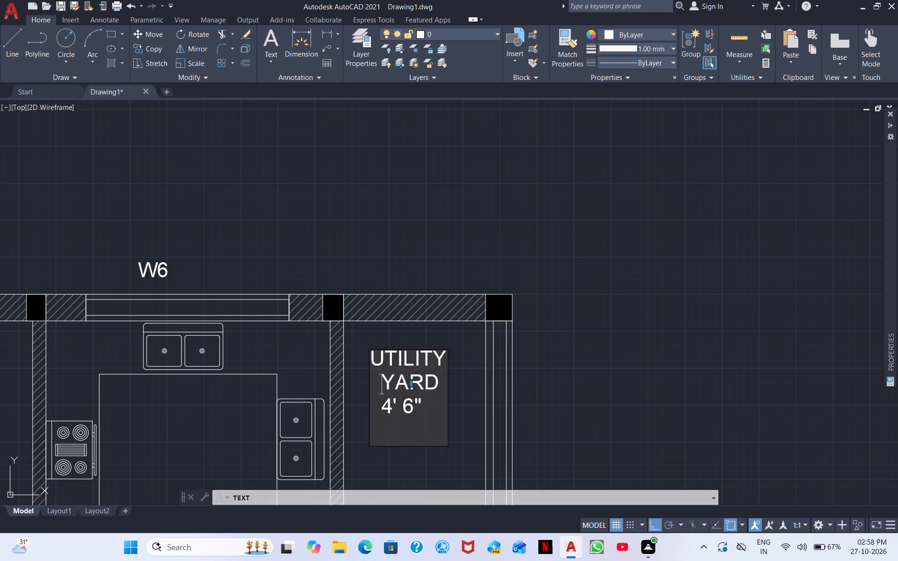
pyautogui.press('BackSpace')
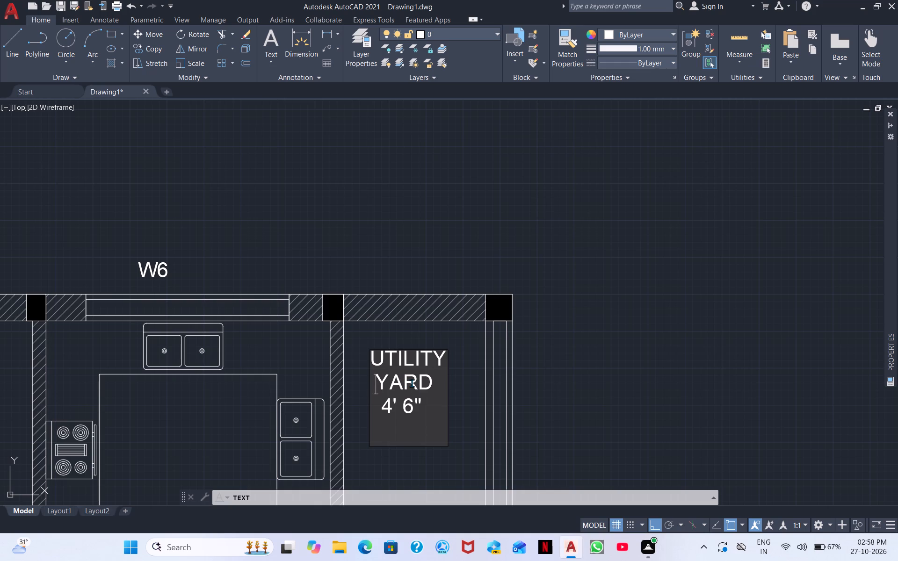
# Write the note REAR EXIT on two lines below the utility yard's size, with EXIT indented one space.
pyautogui.moveTo(447, 415); pyautogui.dragTo(440, 272, button='middle')
pyautogui.scroll(-1, 445, 300)
pyautogui.moveTo(448, 351); pyautogui.dragTo(392, 245, button='middle')
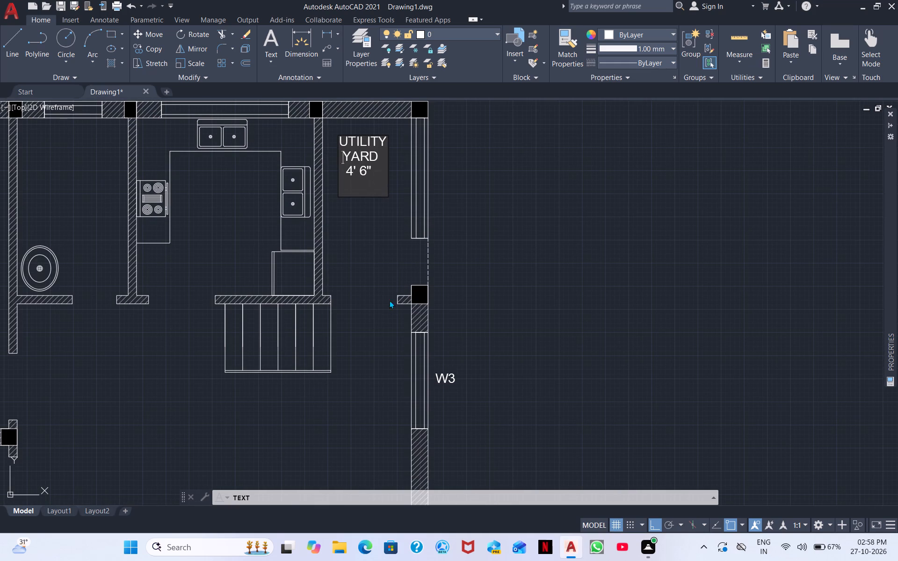
pyautogui.click(356, 219)
pyautogui.scroll(3, 347, 220)
pyautogui.moveTo(348, 200); pyautogui.dragTo(311, 431, button='middle')
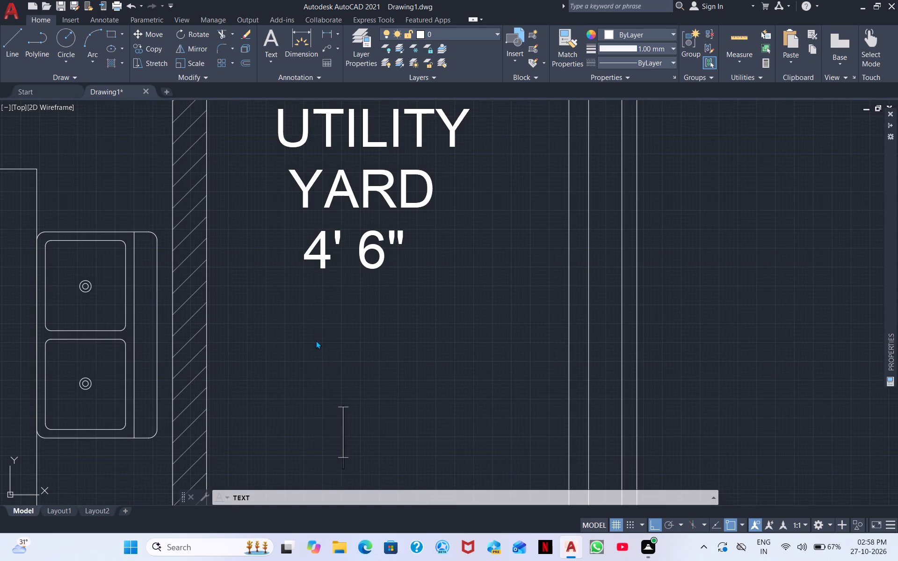
pyautogui.click(316, 340)
pyautogui.moveTo(310, 363); pyautogui.dragTo(310, 369)
pyautogui.moveTo(308, 374); pyautogui.dragTo(308, 380)
pyautogui.press('r')
pyautogui.write('EAR')
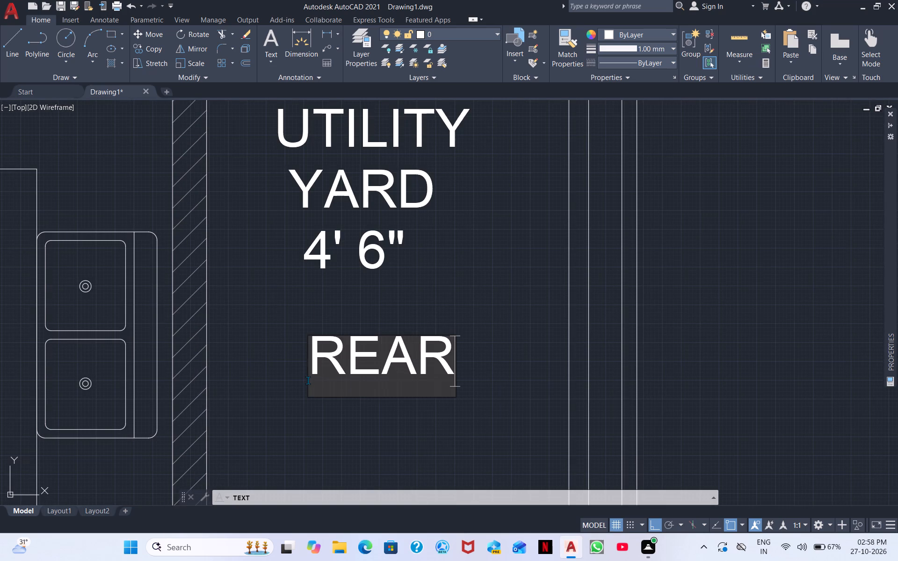
pyautogui.press('Return')
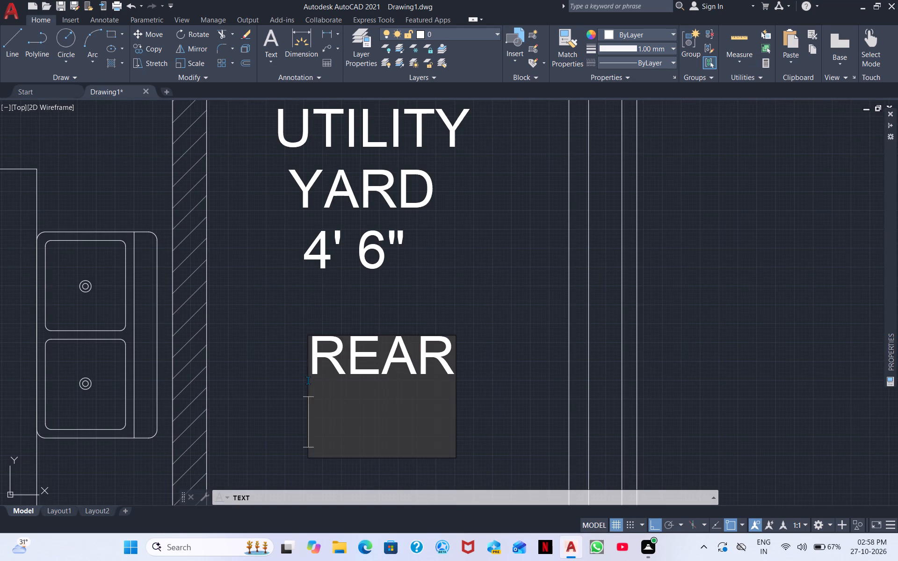
pyautogui.write('EXIT')
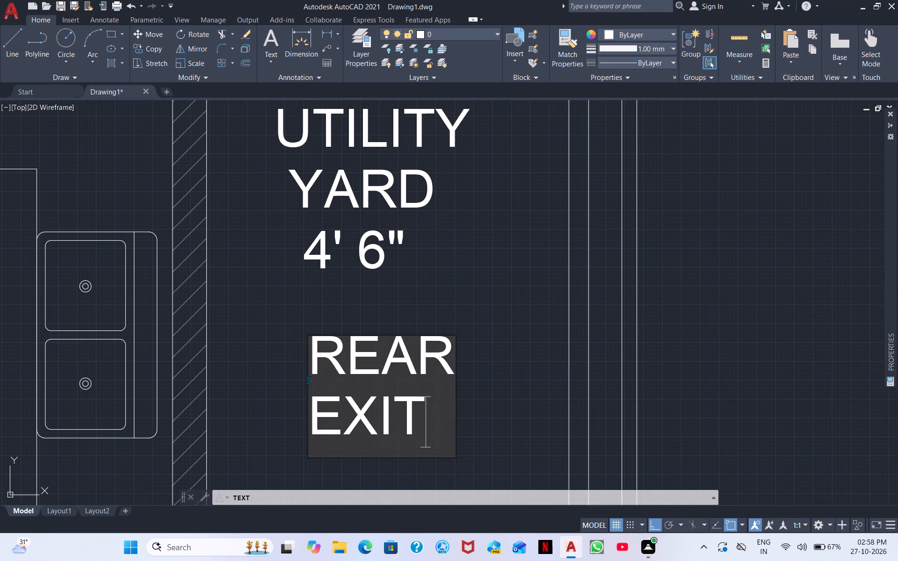
pyautogui.click(317, 434)
pyautogui.press('space')
pyautogui.scroll(-3, 460, 384)
pyautogui.click(463, 427)
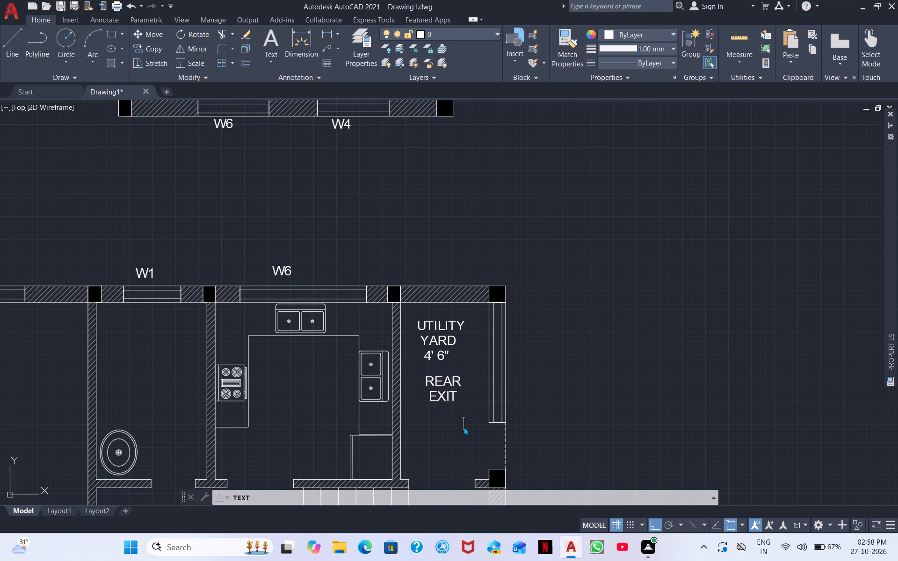
# Write the room name KITCHEN inside the lower plan's kitchen, in the open floor between the counters.
pyautogui.scroll(-1, 461, 432)
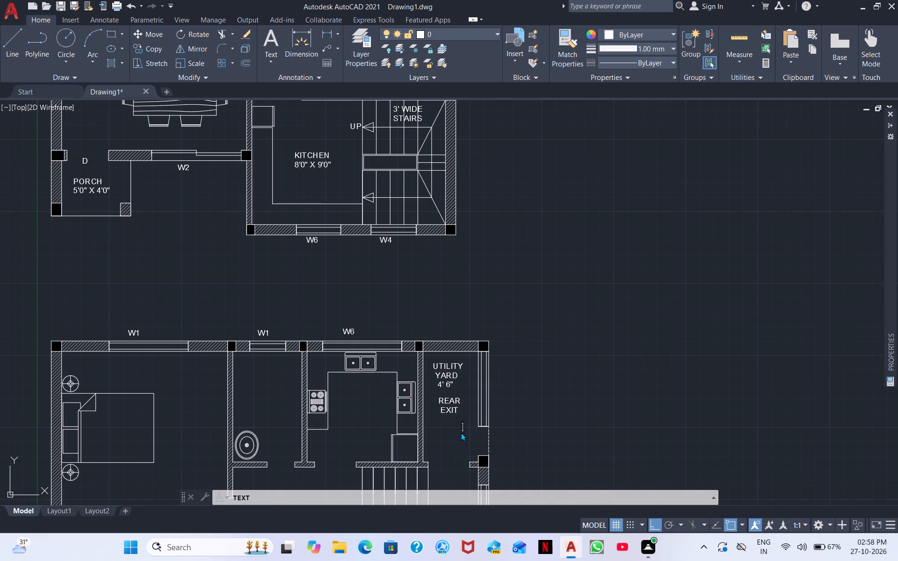
pyautogui.moveTo(461, 432); pyautogui.dragTo(534, 424, button='middle')
pyautogui.scroll(2, 439, 406)
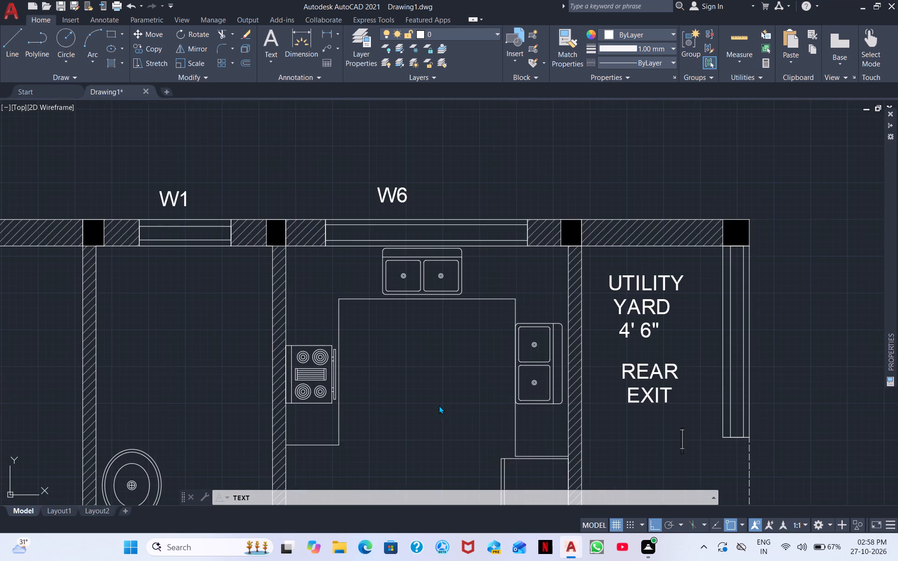
pyautogui.click(383, 345)
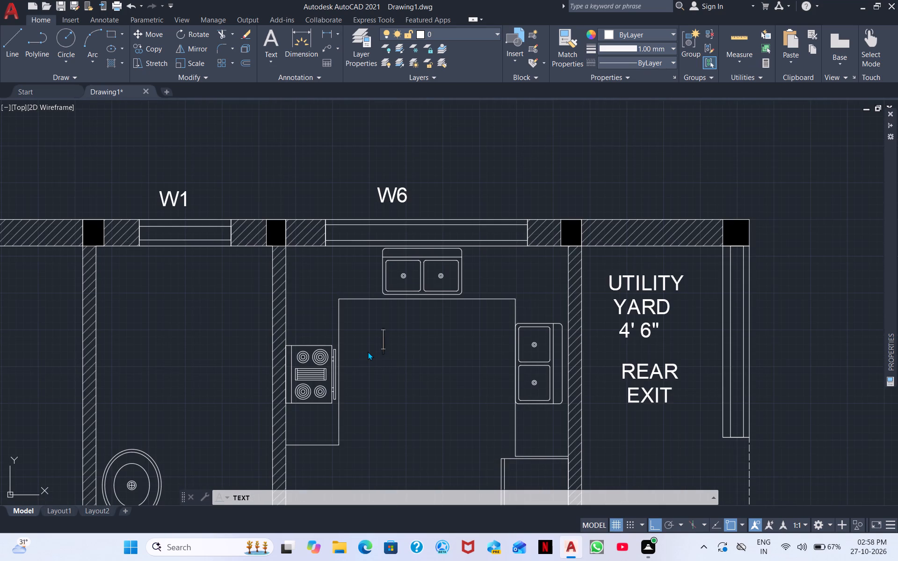
pyautogui.click(368, 352)
pyautogui.click(375, 348)
pyautogui.write('KI9TCHRN')
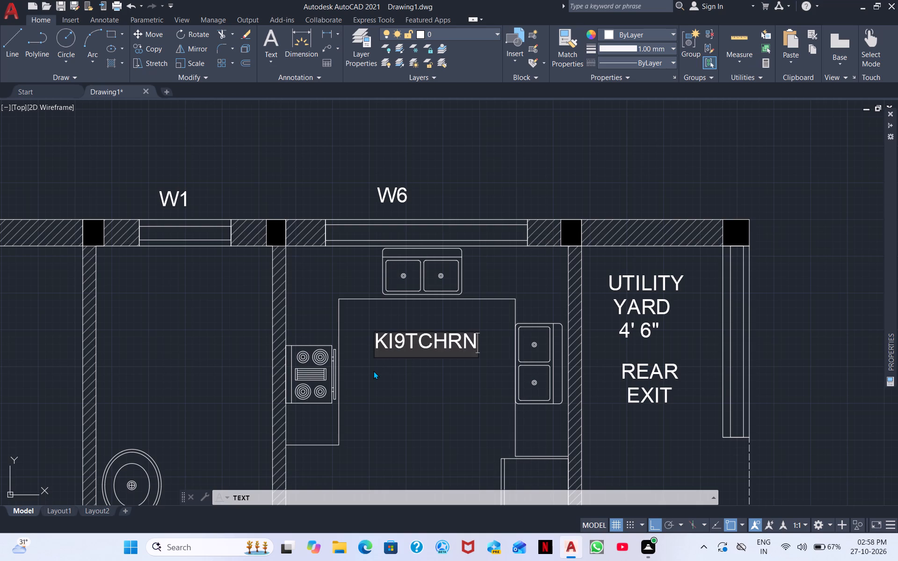
pyautogui.press('BackSpace')
pyautogui.press('BackSpace')
pyautogui.press('BackSpace')
pyautogui.press('BackSpace')
pyautogui.press('BackSpace')
pyautogui.press('BackSpace')
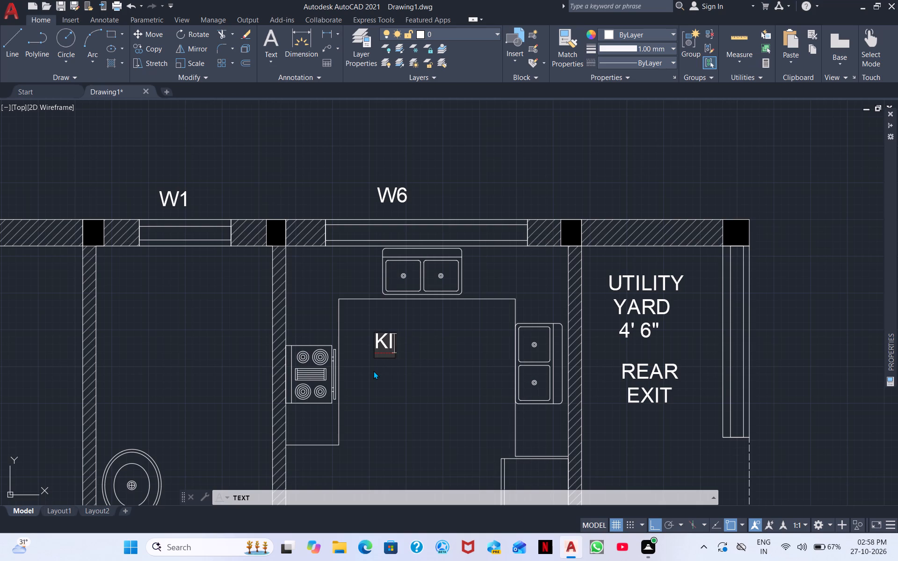
pyautogui.press('t')
pyautogui.write('CHRN')
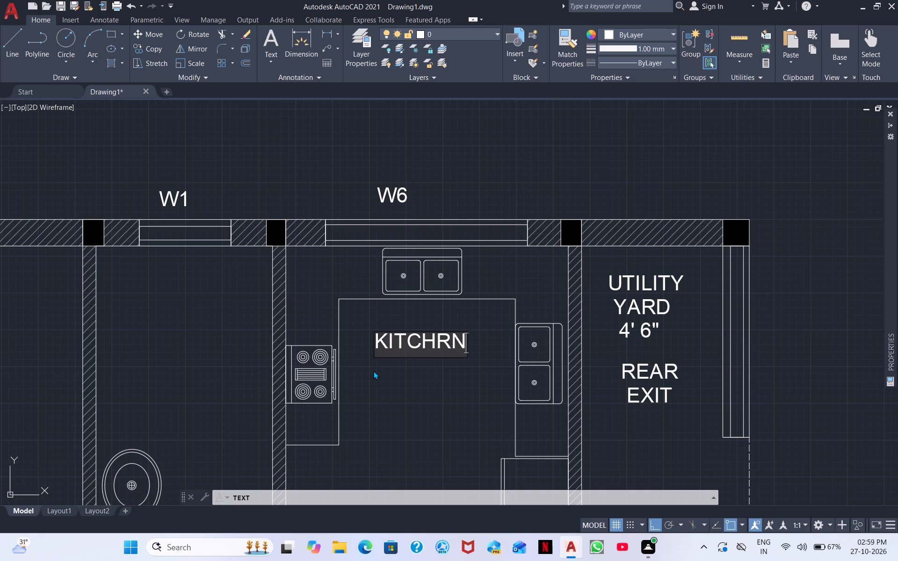
pyautogui.press('BackSpace')
pyautogui.press('BackSpace')
pyautogui.write('EN')
pyautogui.press('Return')
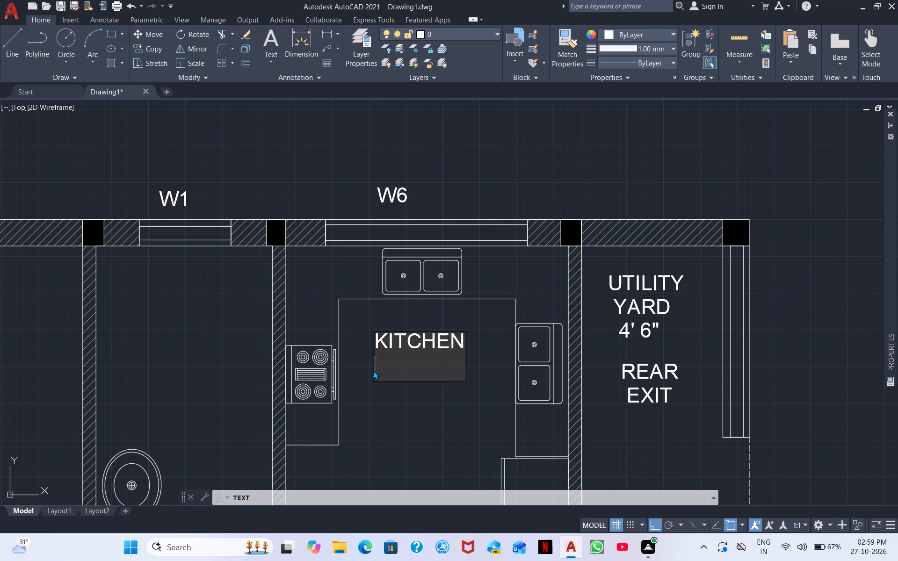
# Add the size 8'0" X 9'0" on the line beneath the lower plan's KITCHEN name.
pyautogui.press('8')
pyautogui.write('\'0"')
pyautogui.press('space')
pyautogui.write('X')
pyautogui.press('space')
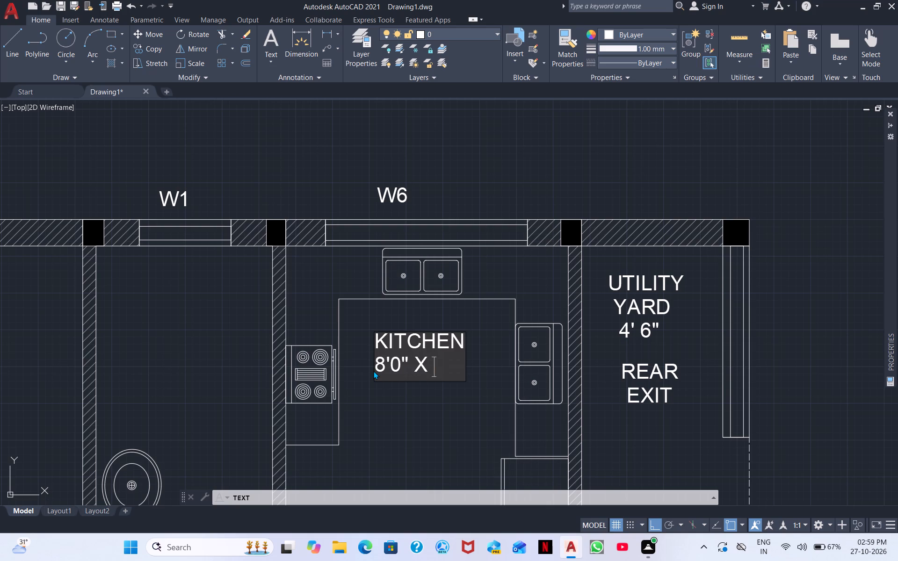
pyautogui.write('9\'0"')
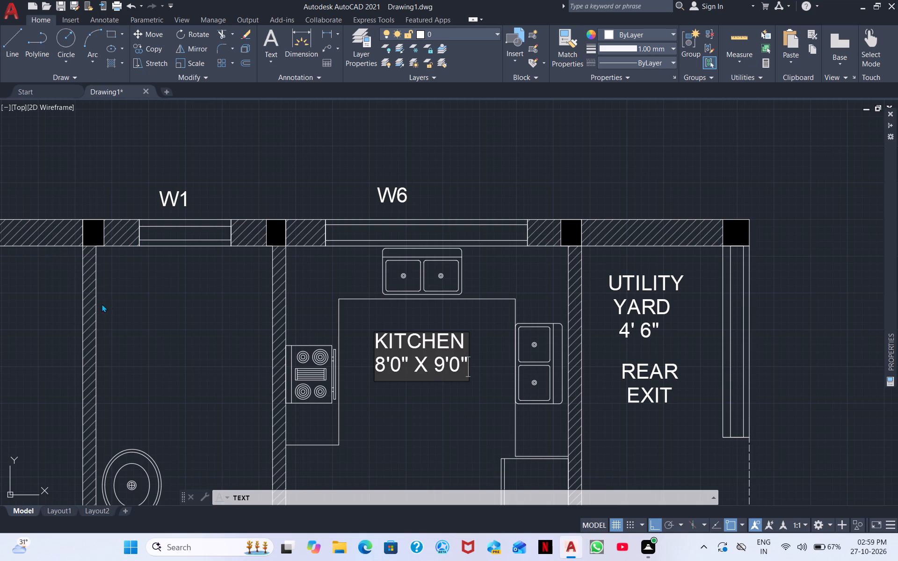
# Write TOILET in the upper part of the lower plan's washroom, between the bedroom and the kitchen.
pyautogui.click(118, 305)
pyautogui.click(131, 311)
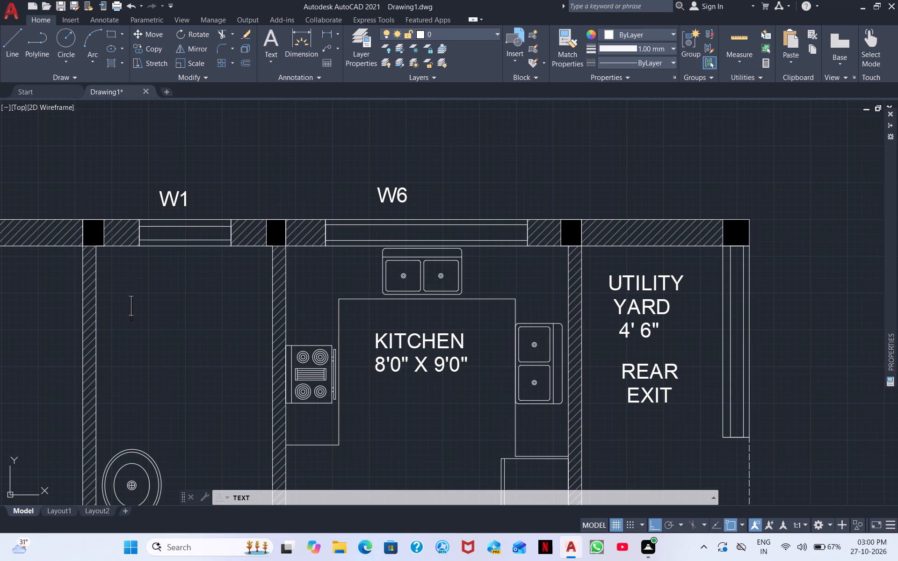
pyautogui.write('TOIL')
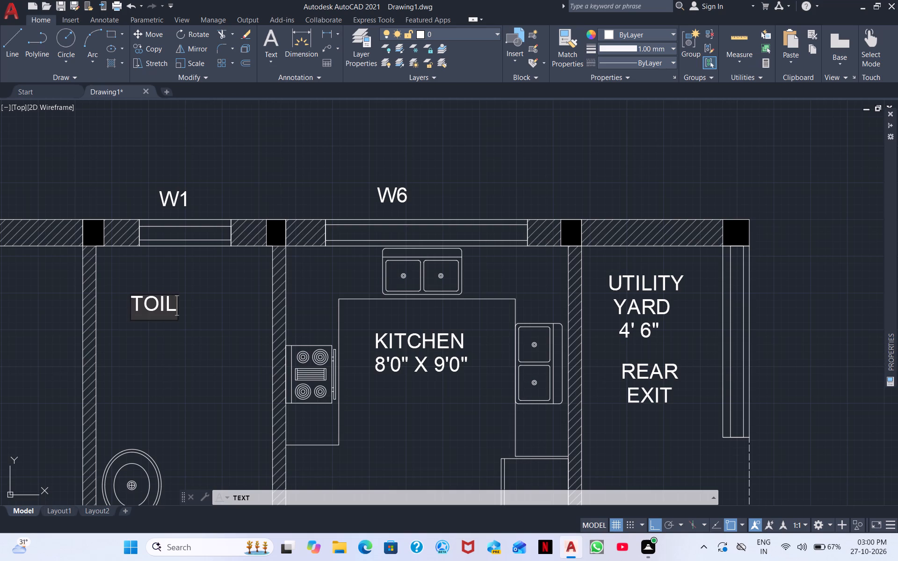
pyautogui.write('ET')
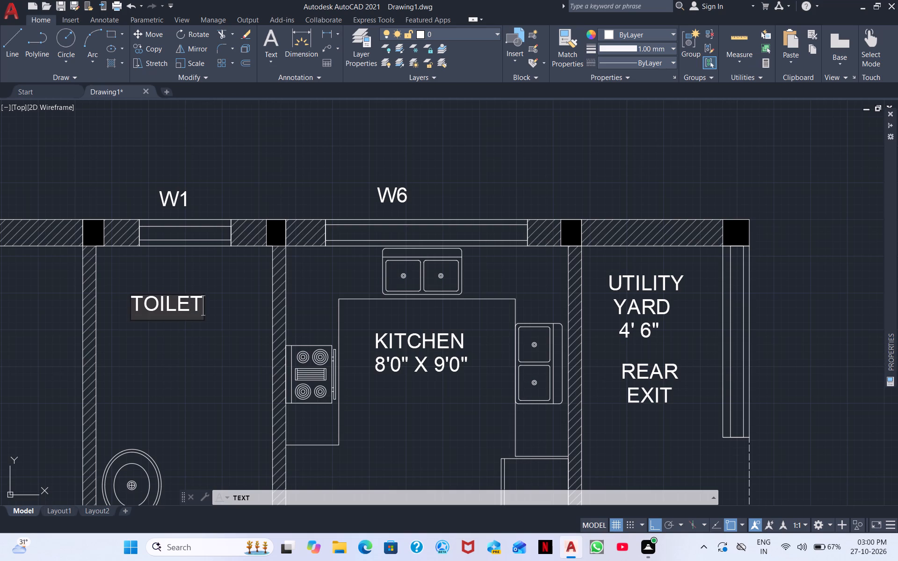
pyautogui.press('Return')
# Write BATHROOM beneath TOILET in the lower plan's washroom, starting slightly further toward the bedroom wall.
pyautogui.click(124, 335)
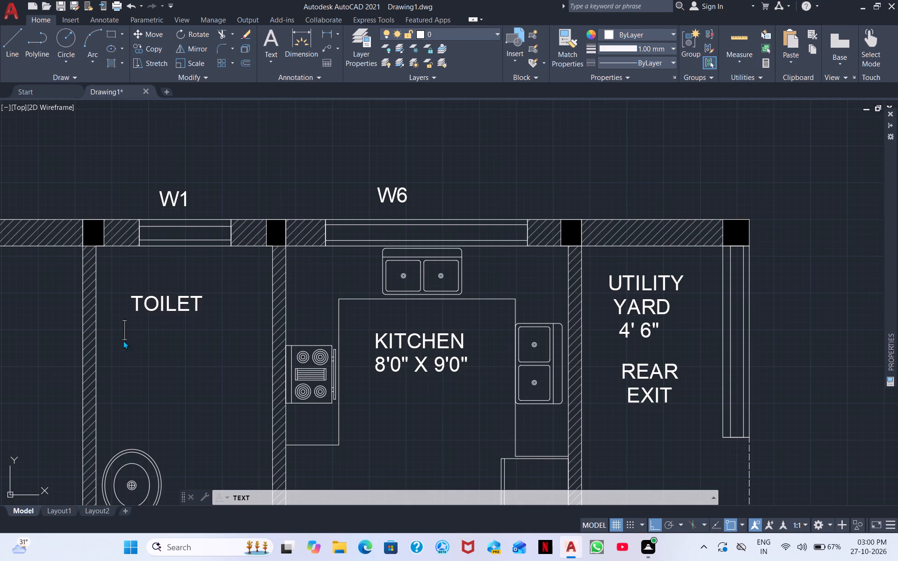
pyautogui.click(117, 337)
pyautogui.write('BATH')
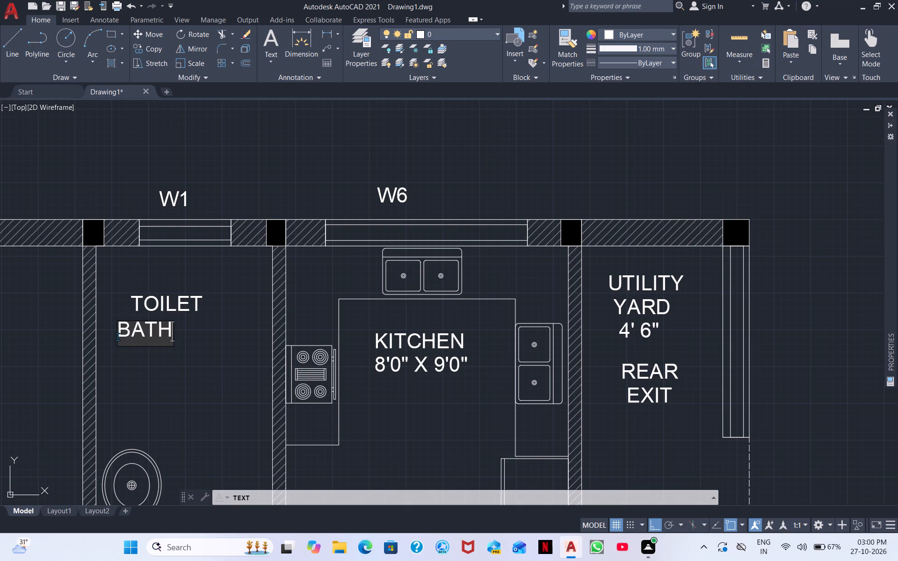
pyautogui.write('ROOM')
pyautogui.press('Return')
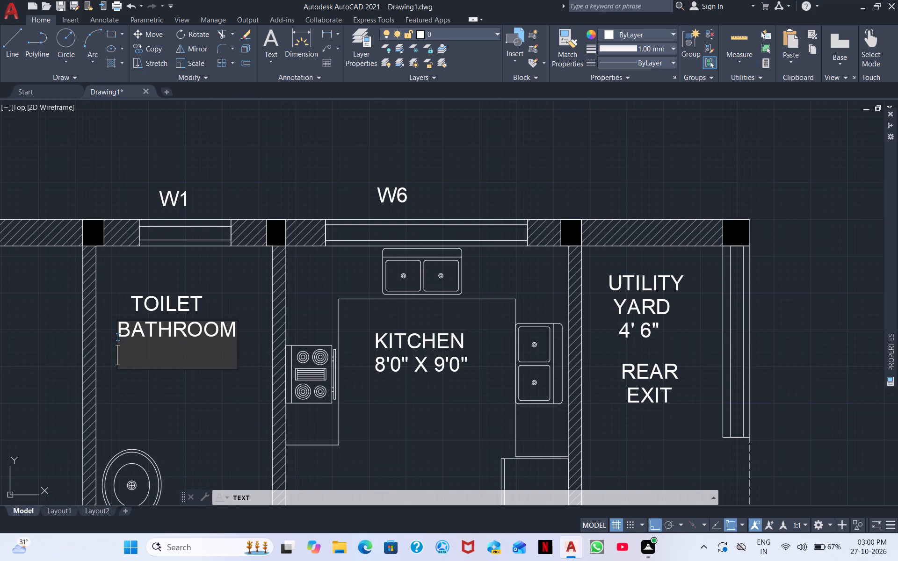
# Add the size 5'0" X 8'0" on the line beneath the washroom's BATHROOM name.
pyautogui.write('5\'0" X')
pyautogui.write("8'0")
pyautogui.hotkey('shift', 'Return')
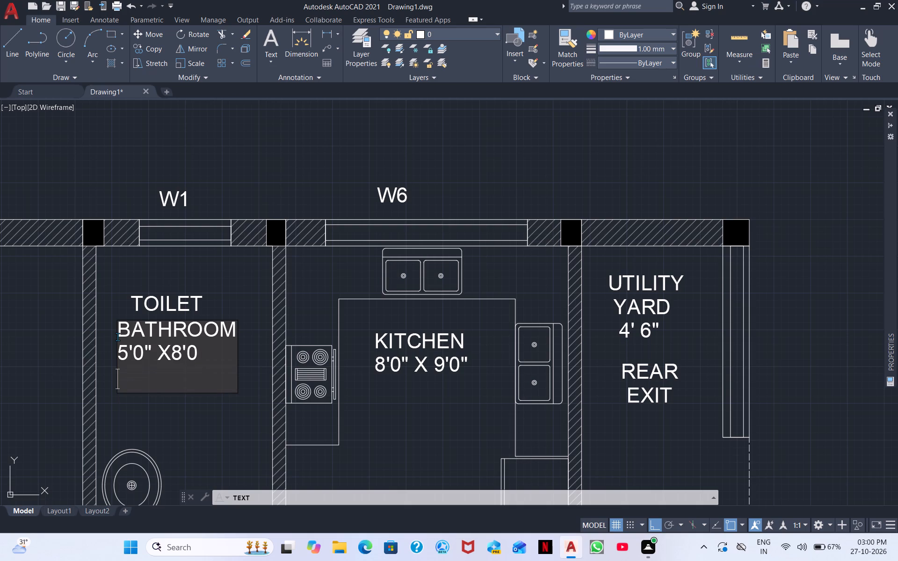
pyautogui.press('BackSpace')
pyautogui.hotkey('shift', '"')
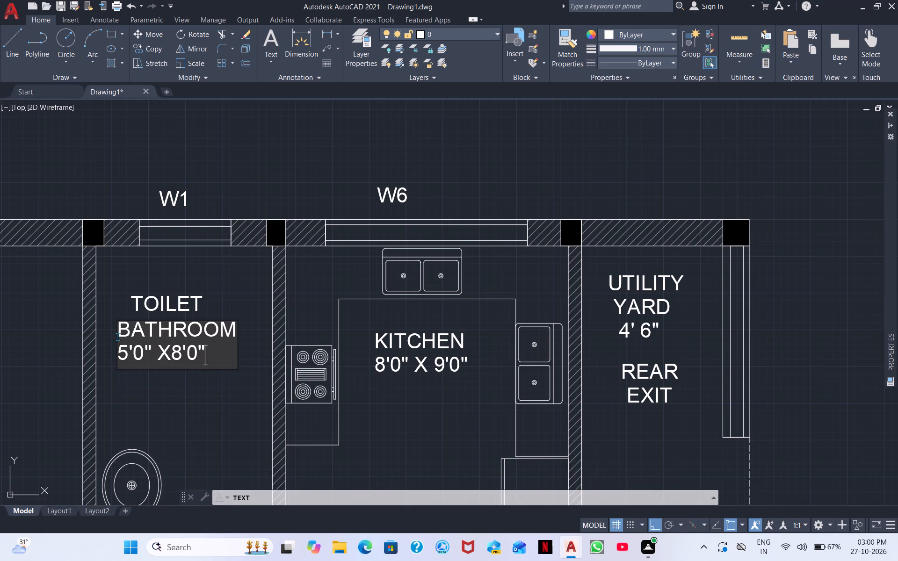
pyautogui.press('BackSpace')
pyautogui.press('BackSpace')
pyautogui.press('BackSpace')
pyautogui.press('BackSpace')
pyautogui.press('space')
pyautogui.write("8'0")
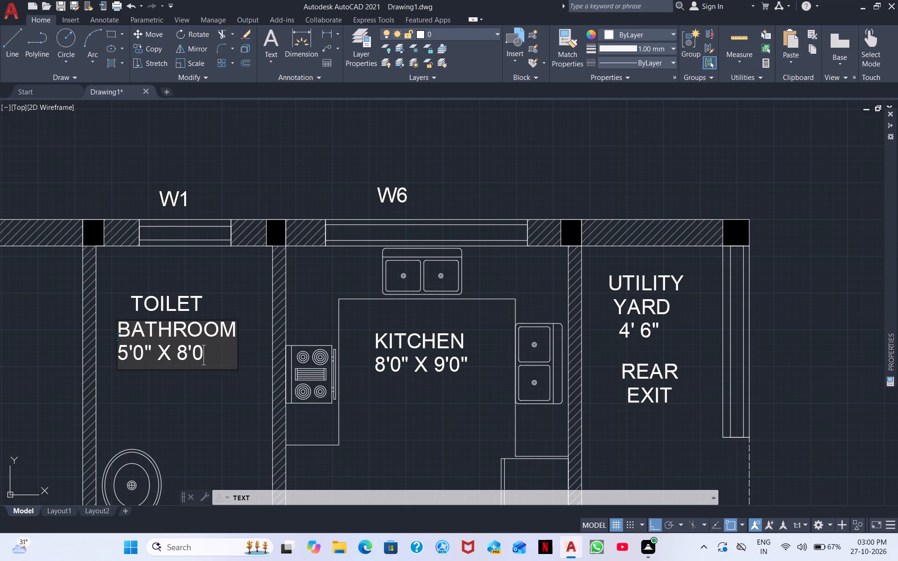
pyautogui.hotkey('shift', '"')
# Write the room name BEDROOM 1 in the lower plan's upper bedroom, between the bed and the wardrobe.
pyautogui.scroll(1, 0, 482)
pyautogui.moveTo(159, 489); pyautogui.dragTo(722, 370, button='middle')
pyautogui.scroll(-1, 719, 368)
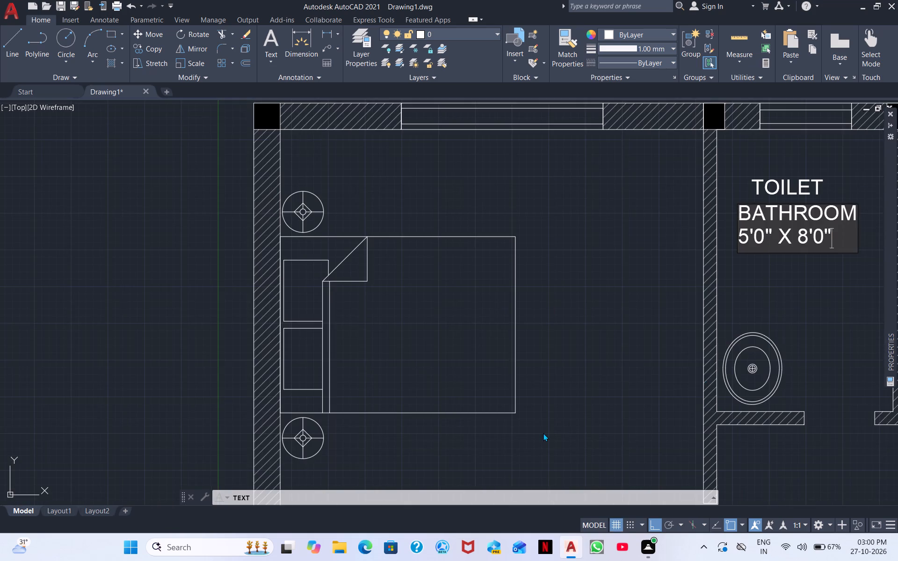
pyautogui.moveTo(541, 410); pyautogui.dragTo(489, 221, button='middle')
pyautogui.click(354, 275)
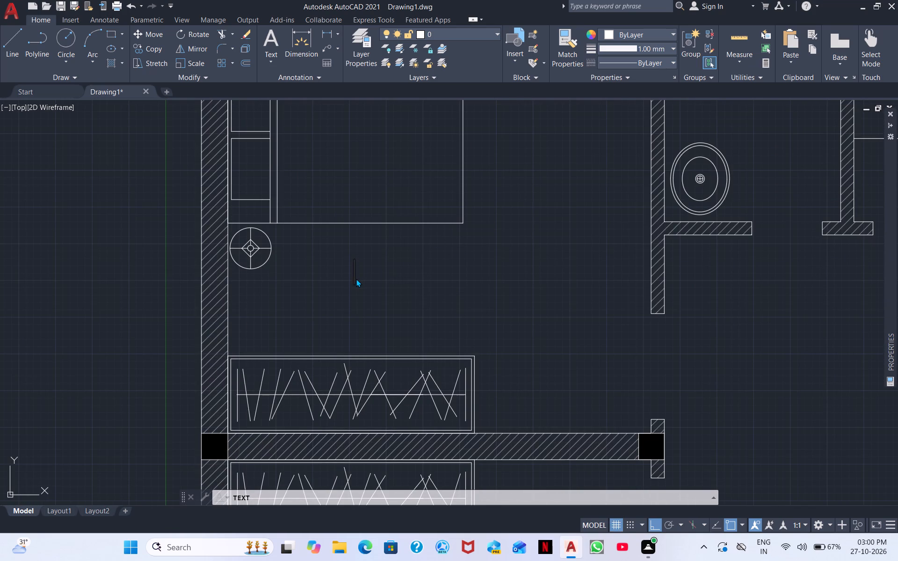
pyautogui.write('BEDROOM')
pyautogui.press('space')
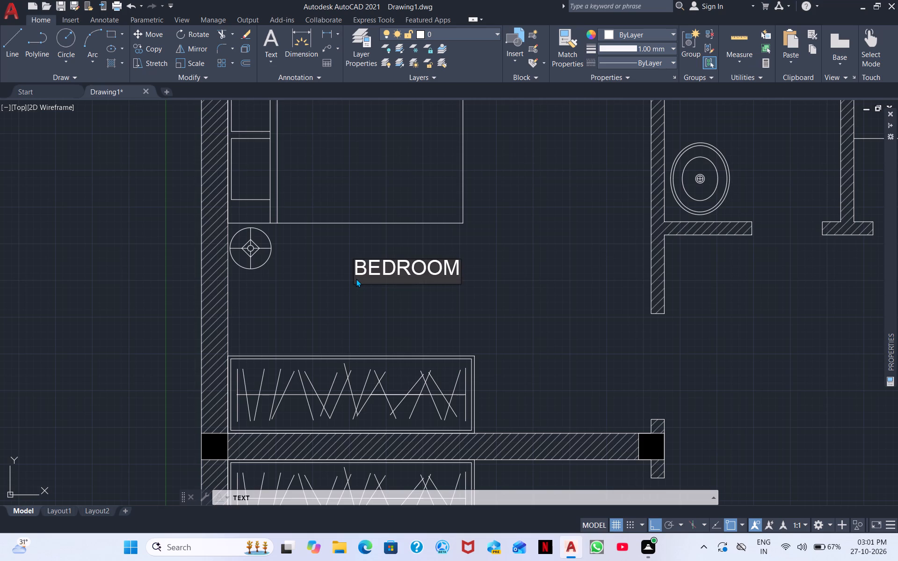
pyautogui.write('1')
pyautogui.press('Return')
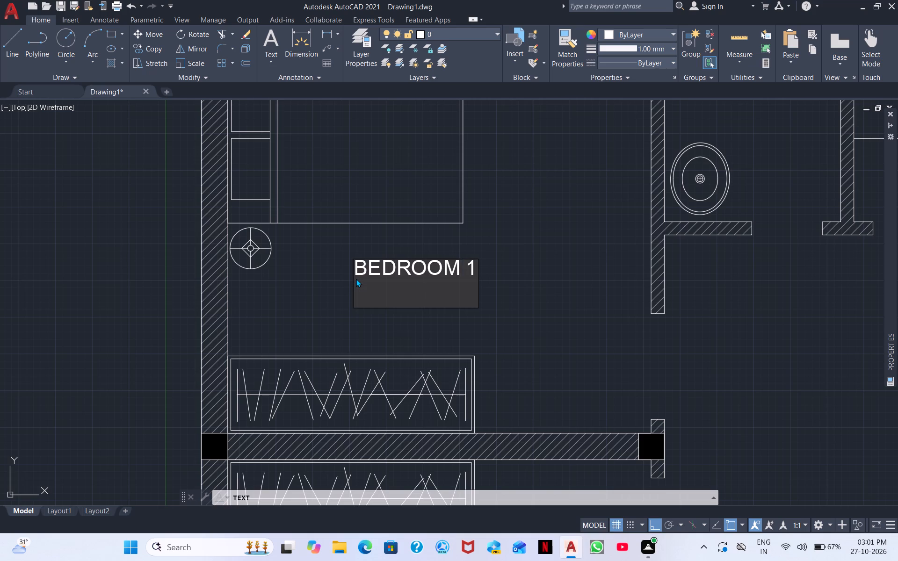
# Add the size 12'0" X 14'0" on the line beneath the BEDROOM 1 name.
pyautogui.write('12\'0"')
pyautogui.press('space')
pyautogui.write('X')
pyautogui.press('space')
pyautogui.write("14'0")
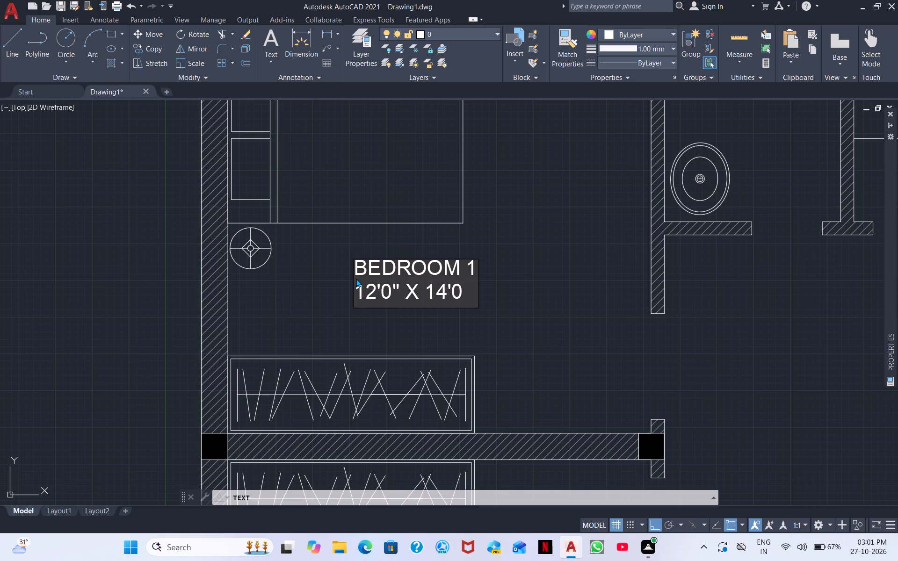
pyautogui.hotkey('shift', '"')
# Write the room name MASTER BEDROOM in the bedroom below BEDROOM 1, between its wardrobe and bed.
pyautogui.moveTo(448, 348); pyautogui.dragTo(389, 232, button='middle')
pyautogui.scroll(-1, 400, 298)
pyautogui.moveTo(421, 350); pyautogui.dragTo(452, 275, button='middle')
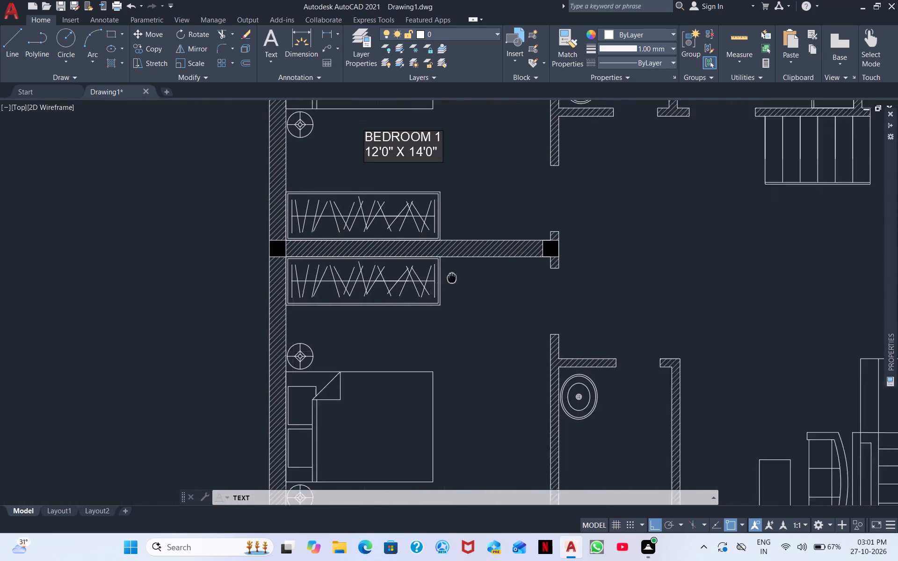
pyautogui.moveTo(452, 275); pyautogui.dragTo(463, 260, button='middle')
pyautogui.scroll(1, 385, 251)
pyautogui.moveTo(384, 240); pyautogui.dragTo(383, 375, button='middle')
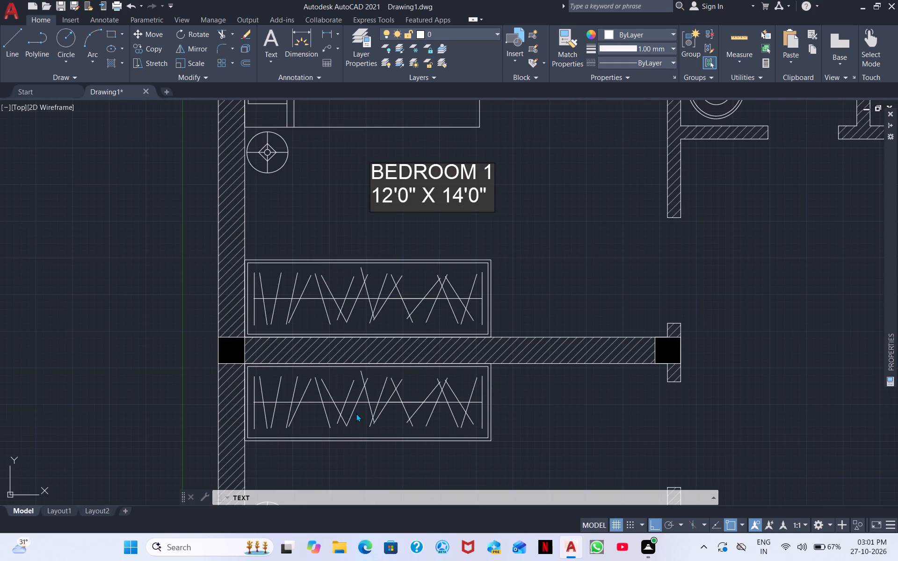
pyautogui.moveTo(356, 413); pyautogui.dragTo(376, 230, button='middle')
pyautogui.moveTo(376, 306); pyautogui.dragTo(393, 280, button='middle')
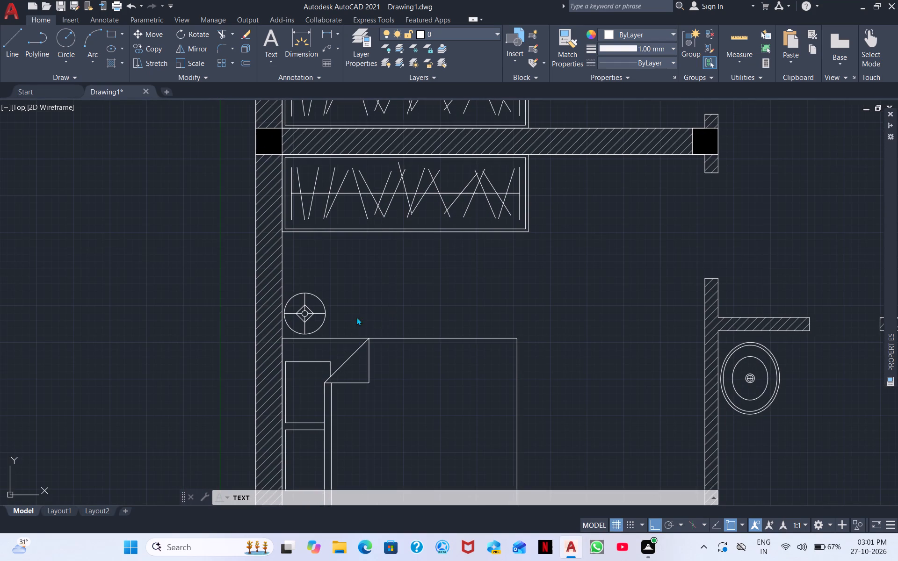
pyautogui.click(368, 261)
pyautogui.write('MA')
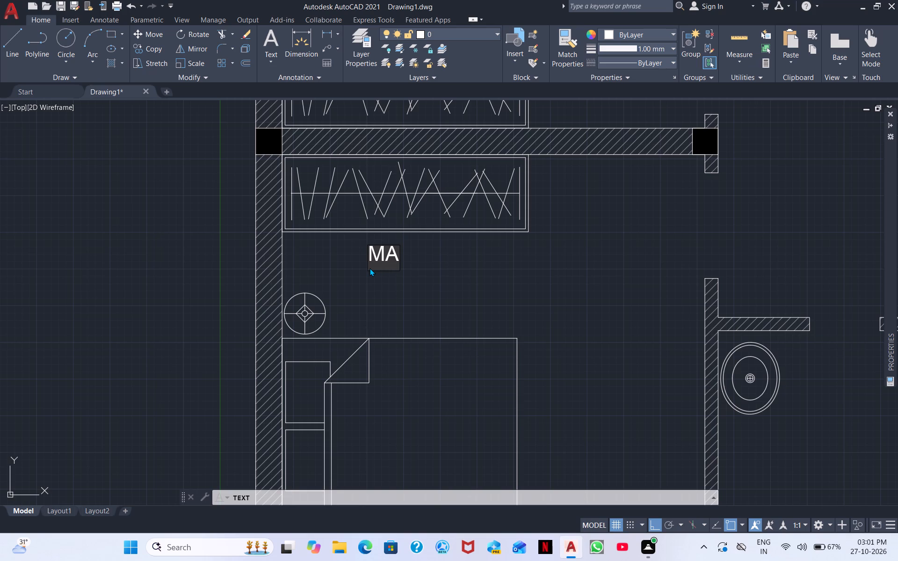
pyautogui.write('STER')
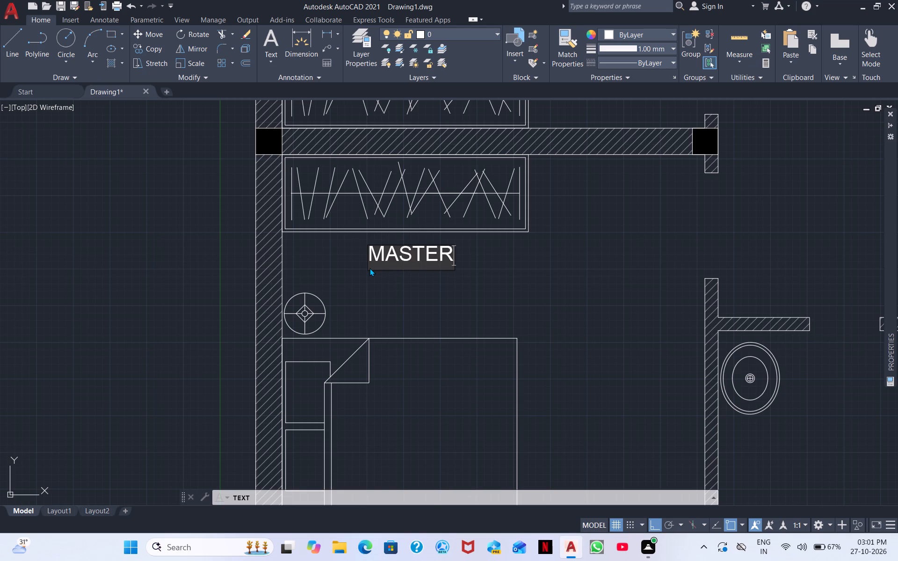
pyautogui.press('space')
pyautogui.write('BEDROOM')
pyautogui.press('Return')
pyautogui.press('Return')
# Add the size 12'0" X 14'0" beneath the MASTER BEDROOM name as a new text line indented four spaces.
pyautogui.press('space')
pyautogui.press('space')
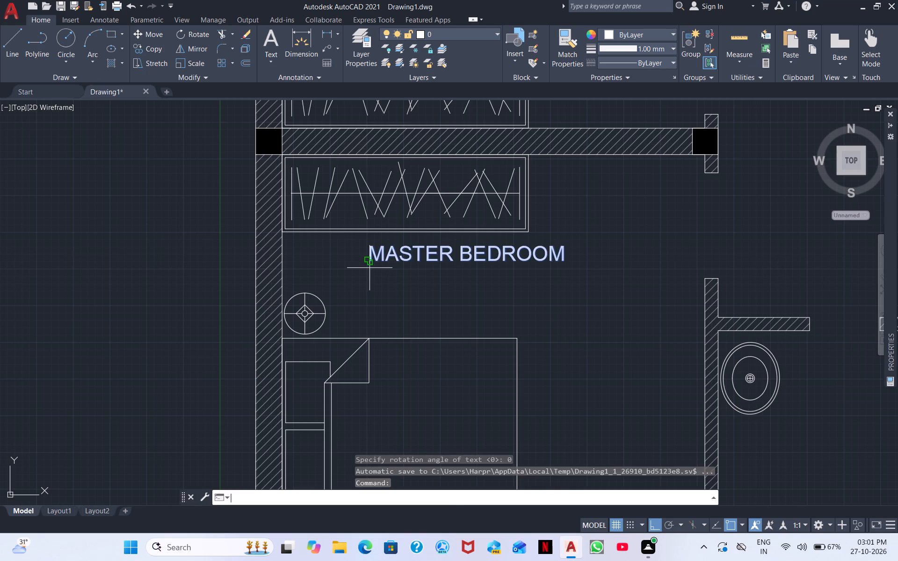
pyautogui.press('space')
pyautogui.press('space')
pyautogui.press('space')
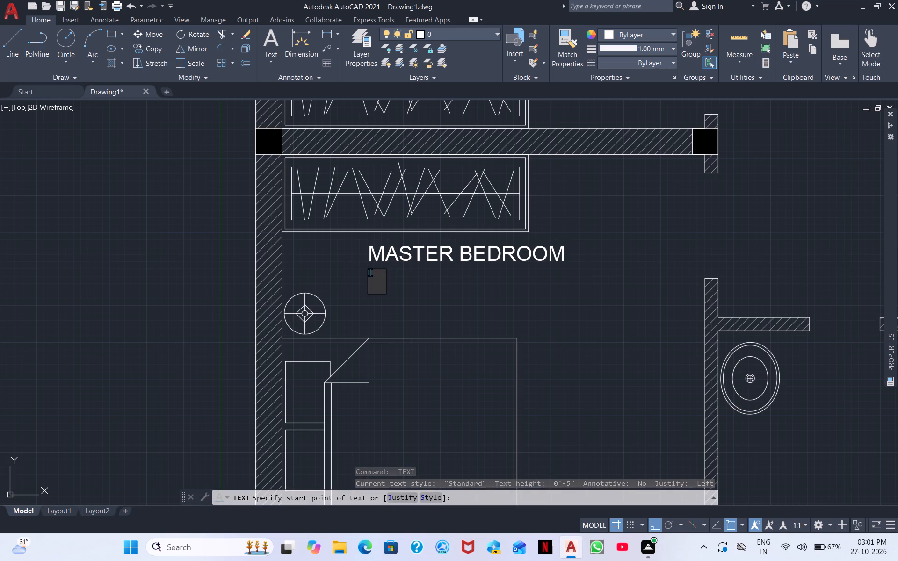
pyautogui.press('space')
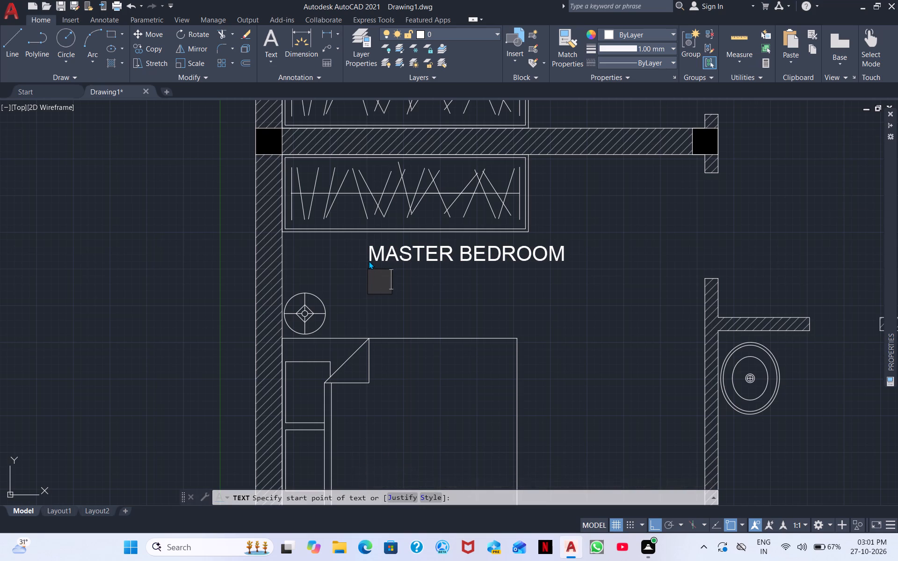
pyautogui.write('120"')
pyautogui.press('space')
pyautogui.press('BackSpace')
pyautogui.press('BackSpace')
pyautogui.press('BackSpace')
pyautogui.write("'0")
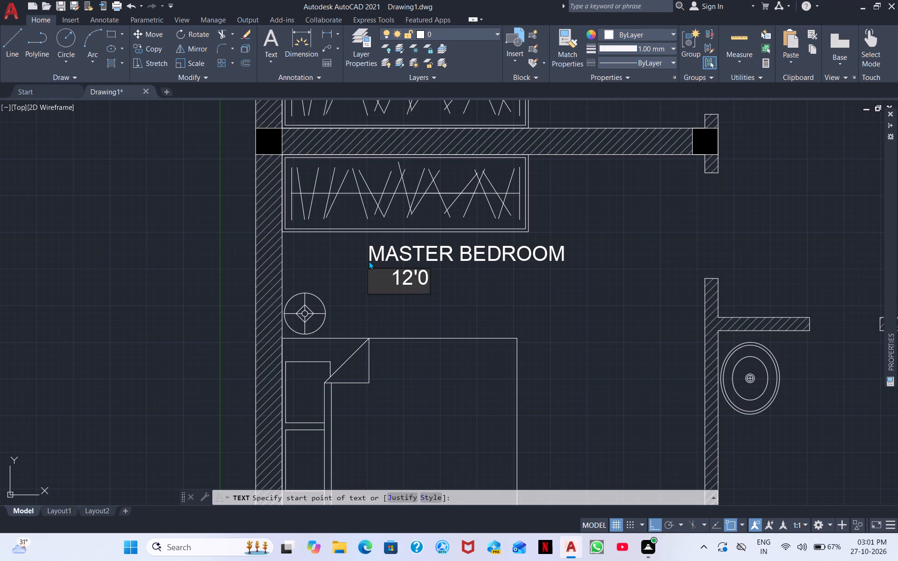
pyautogui.write('" X')
pyautogui.press('space')
pyautogui.write("14'0")
pyautogui.hotkey('shift', '"')
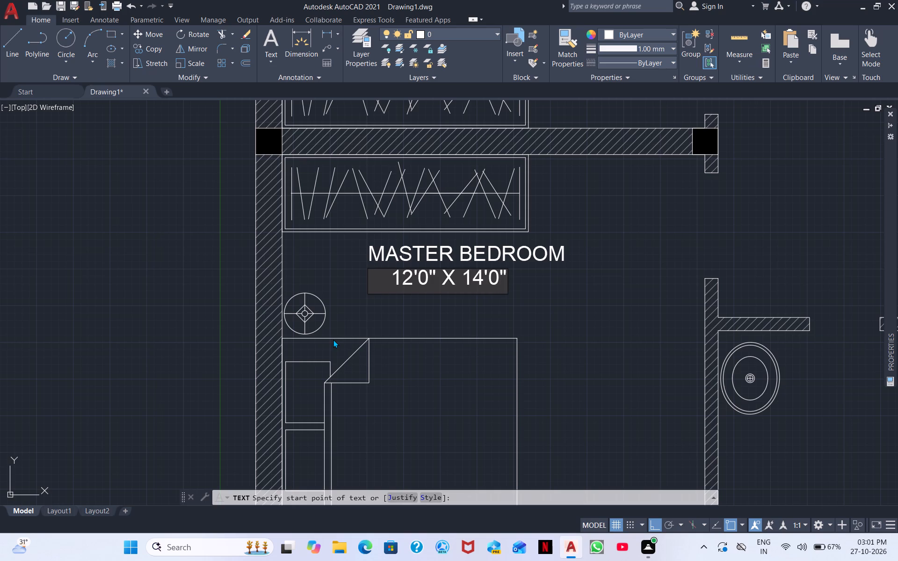
# Write the name PRIVATE BALCONY in the lower plan's balcony outside the master bedroom, beneath the W2 tag.
pyautogui.scroll(-2, 334, 283)
pyautogui.moveTo(509, 377); pyautogui.dragTo(464, 203, button='middle')
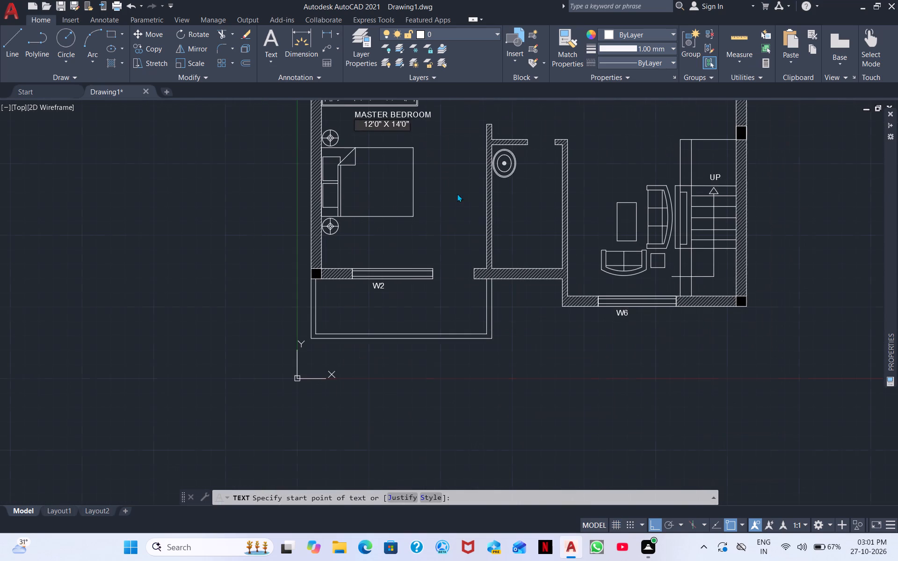
pyautogui.click(349, 310)
pyautogui.click(355, 319)
pyautogui.scroll(3, 356, 318)
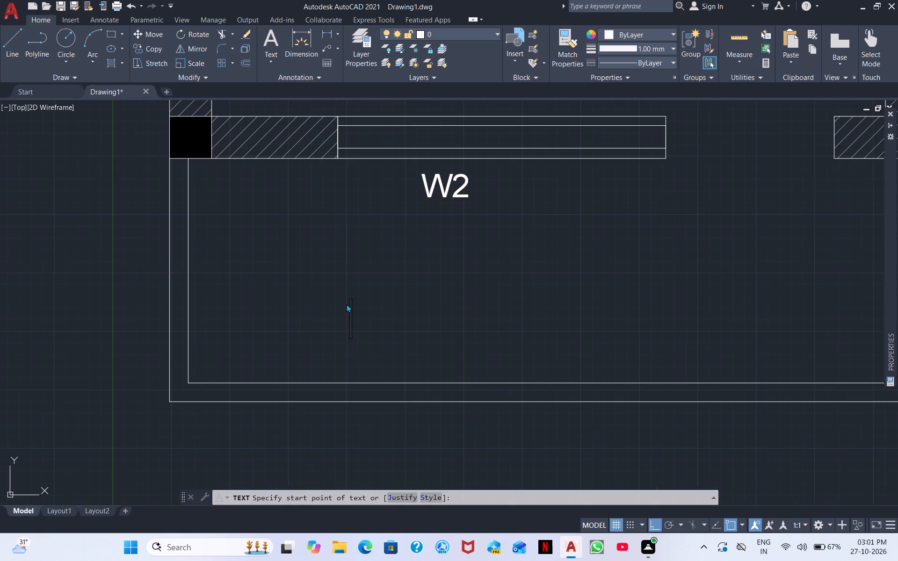
pyautogui.click(352, 242)
pyautogui.click(348, 267)
pyautogui.click(373, 271)
pyautogui.click(353, 271)
pyautogui.click(353, 271)
pyautogui.click(336, 273)
pyautogui.write('PRIVATE')
pyautogui.press('space')
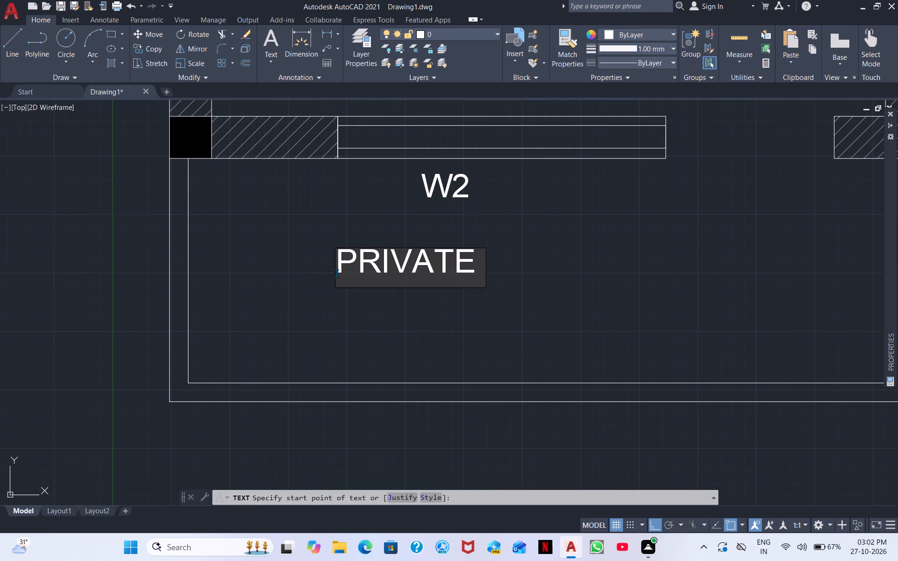
pyautogui.write('BALCOM')
pyautogui.press('BackSpace')
pyautogui.write('NY')
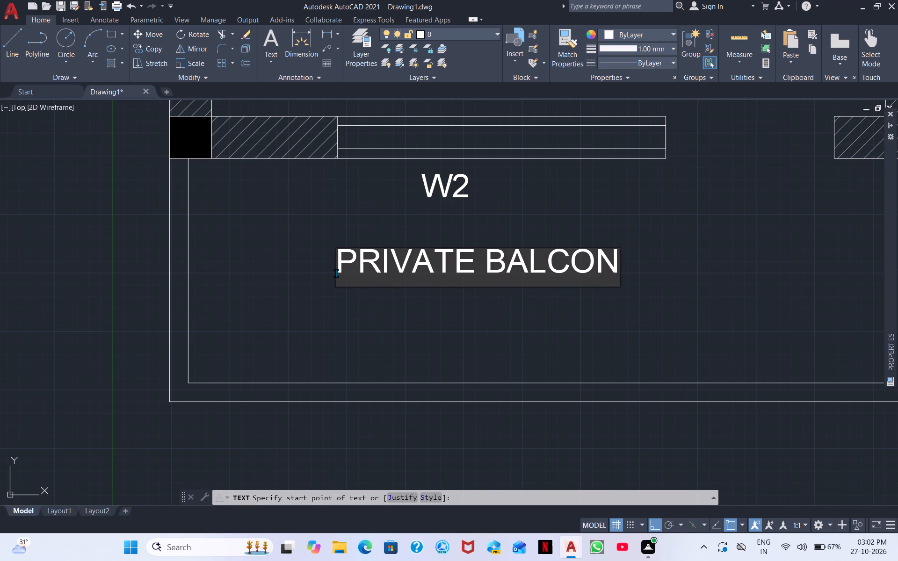
# Add the size 12'0" X 4'0" beneath the PRIVATE BALCONY name as a new text line indented four spaces.
pyautogui.press('Return')
pyautogui.press('space')
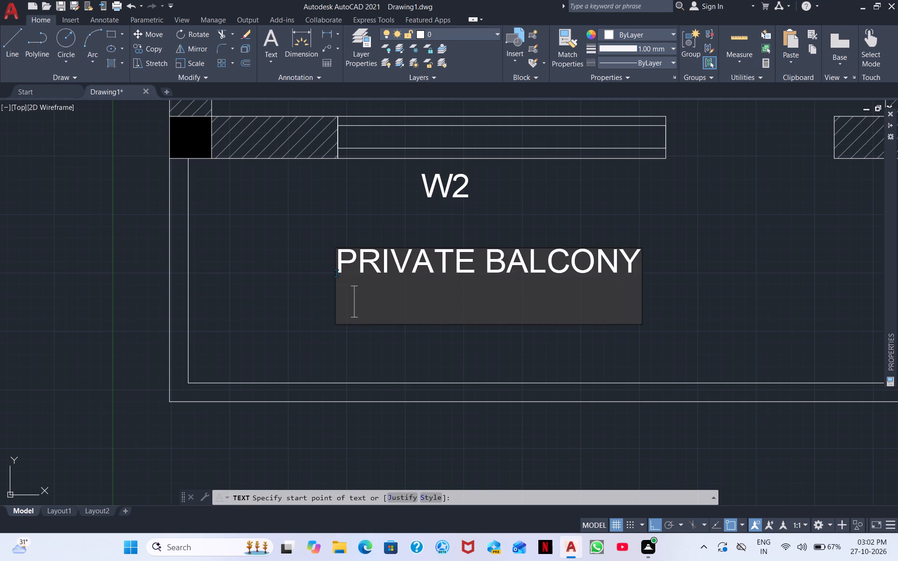
pyautogui.press('space')
pyautogui.press('space')
pyautogui.press('space')
pyautogui.press('space')
pyautogui.press('BackSpace')
pyautogui.write('12\'0" X')
pyautogui.press('space')
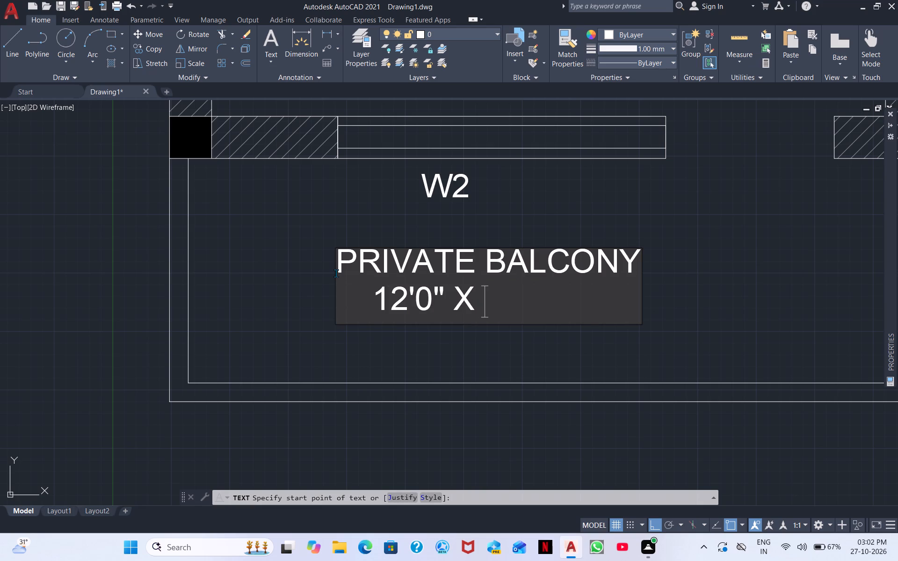
pyautogui.write('4\'0"')
pyautogui.press('Return')
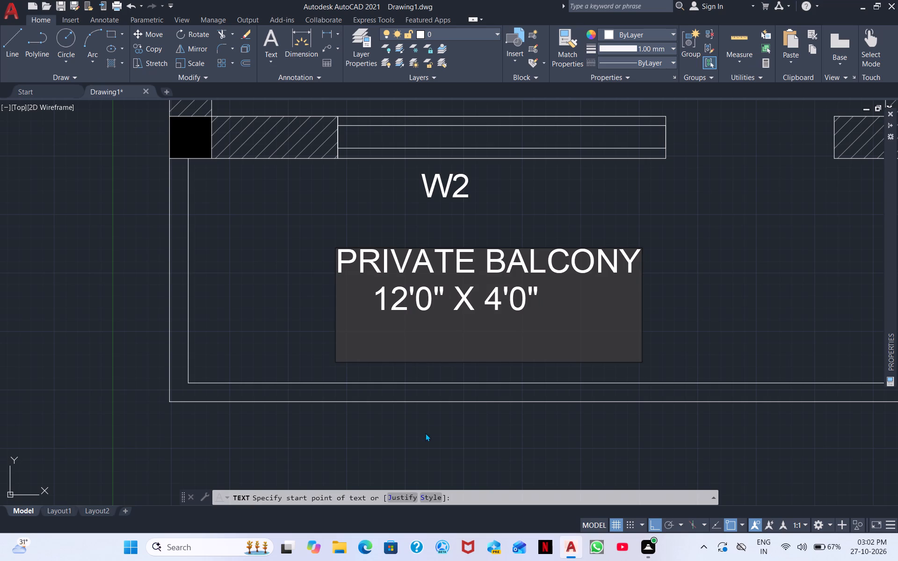
# Write ATTACHED TOILET on two lines below the washbasin in the master bedroom's toilet, indenting the second line one space.
pyautogui.scroll(-2, 715, 418)
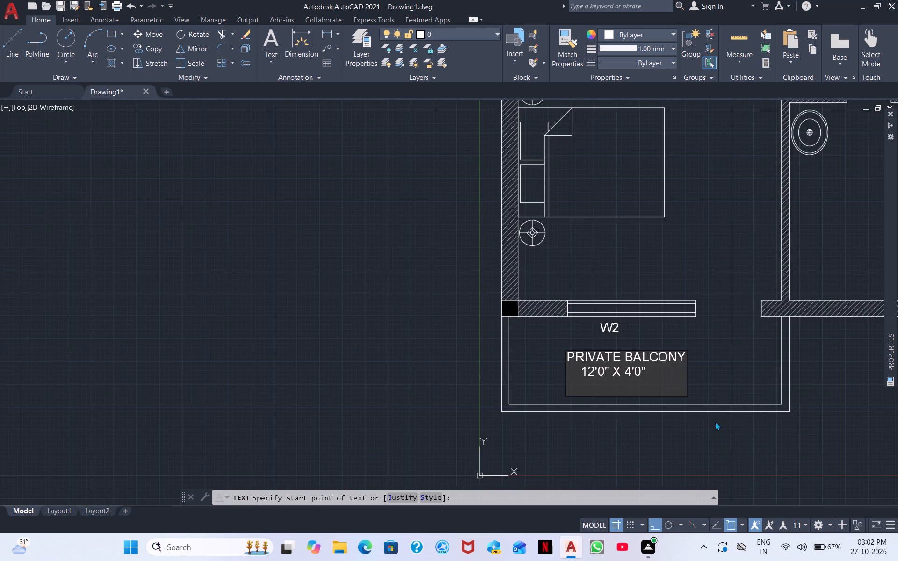
pyautogui.moveTo(763, 424); pyautogui.dragTo(258, 440, button='middle')
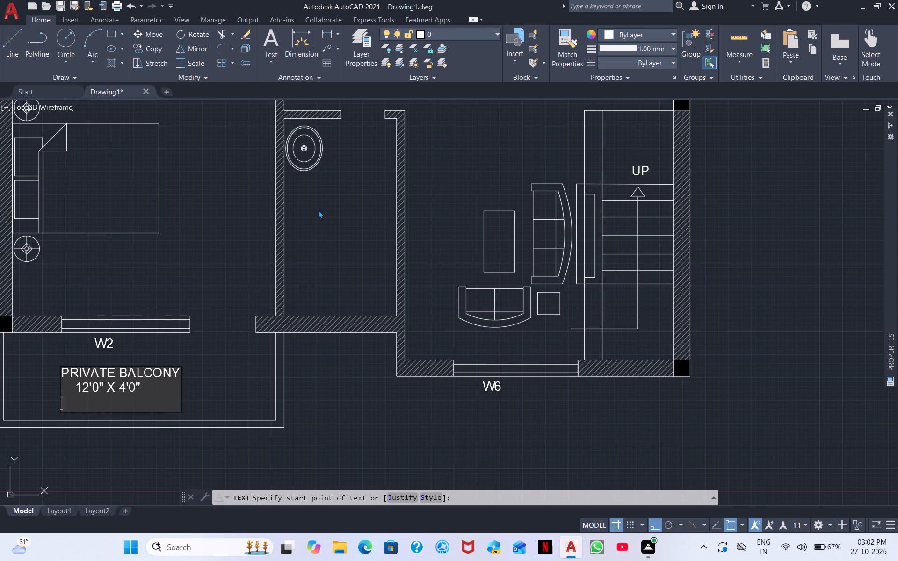
pyautogui.click(311, 214)
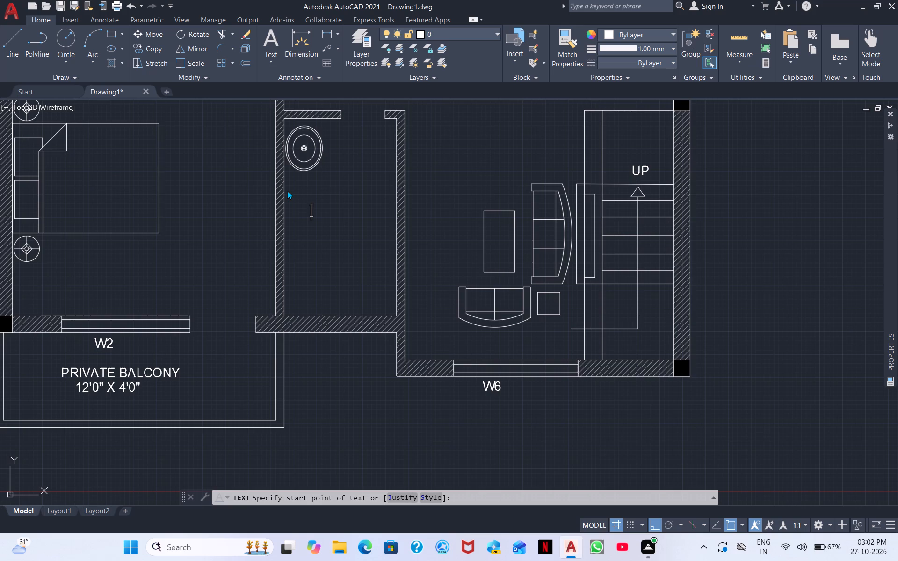
pyautogui.moveTo(328, 201); pyautogui.dragTo(328, 220, button='middle')
pyautogui.write('ATT')
pyautogui.press('a')
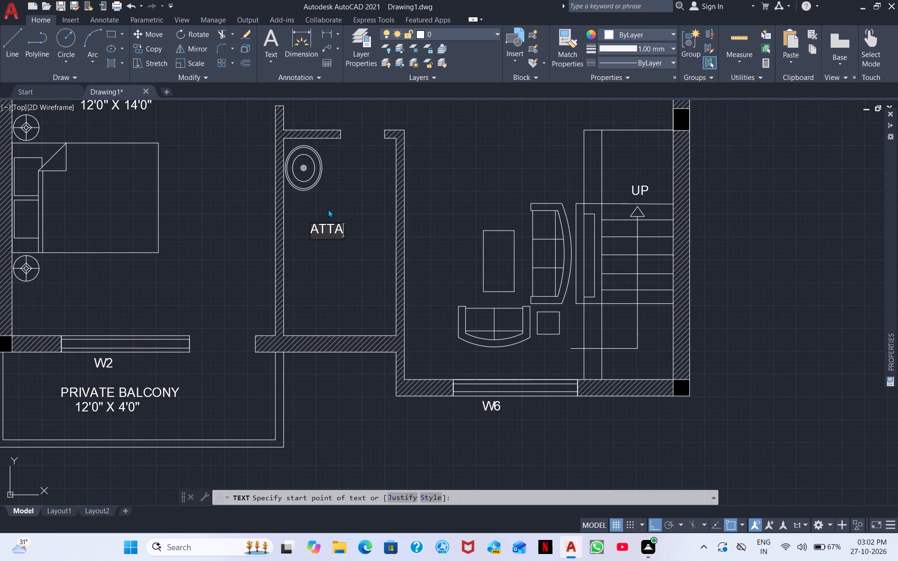
pyautogui.write('CHED')
pyautogui.press('Return')
pyautogui.press('space')
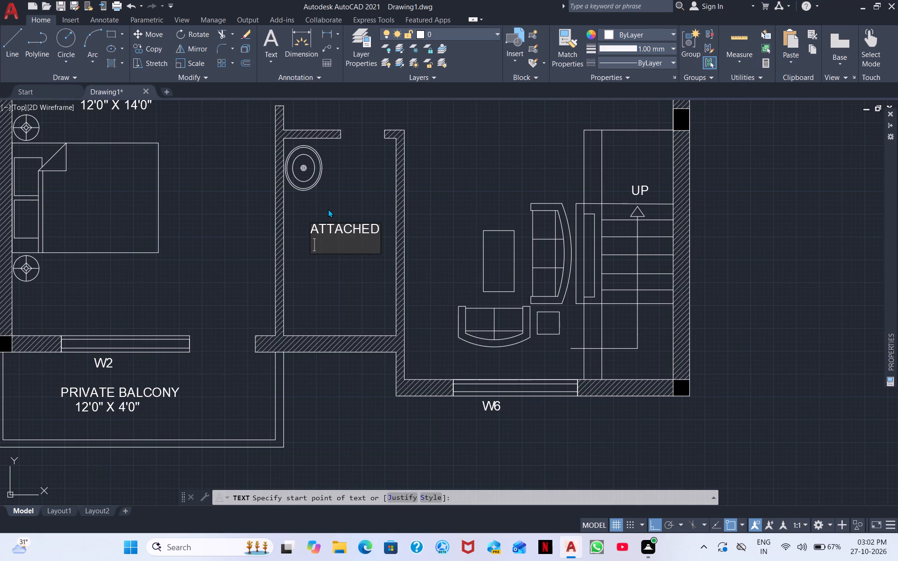
pyautogui.write('TOILET')
# Add the size 5'6" X 9'0" beneath the ATTACHED TOILET name as a new line indented one space.
pyautogui.press('Return')
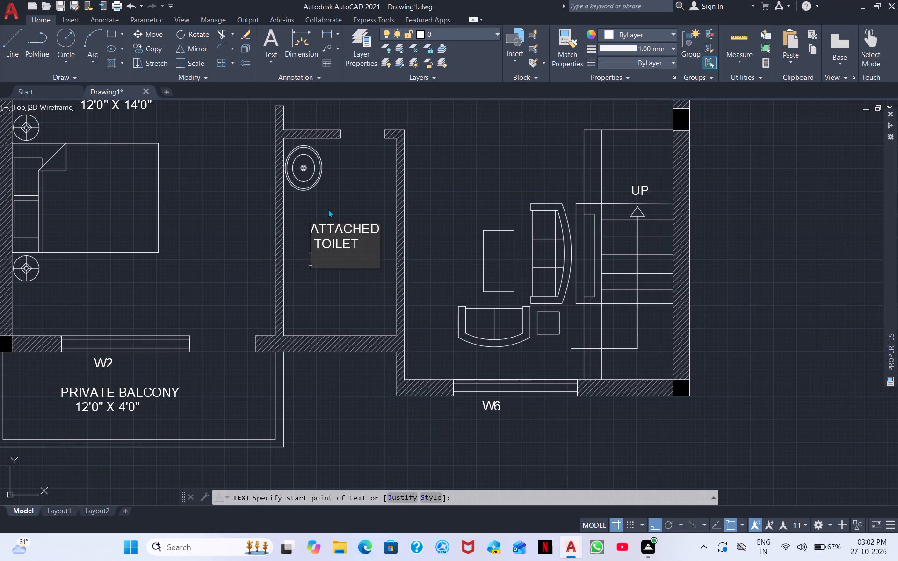
pyautogui.press('space')
pyautogui.write('5\'6"')
pyautogui.press('space')
pyautogui.write('X')
pyautogui.press('space')
pyautogui.write('9\'0"')
pyautogui.press('Return')
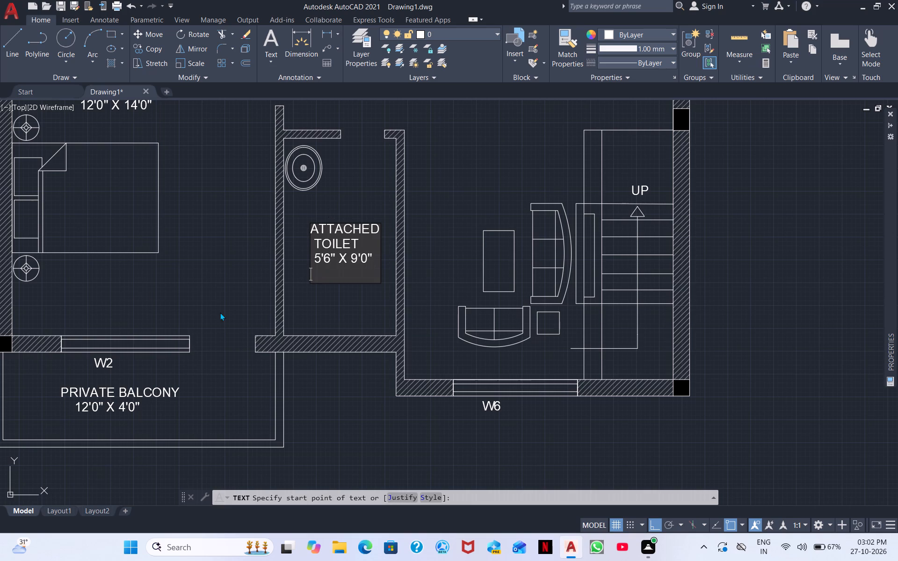
# Write the stair note DOWN at the tail of the lower plan's stair arrow, below the small square side table.
pyautogui.moveTo(451, 237); pyautogui.dragTo(408, 351, button='middle')
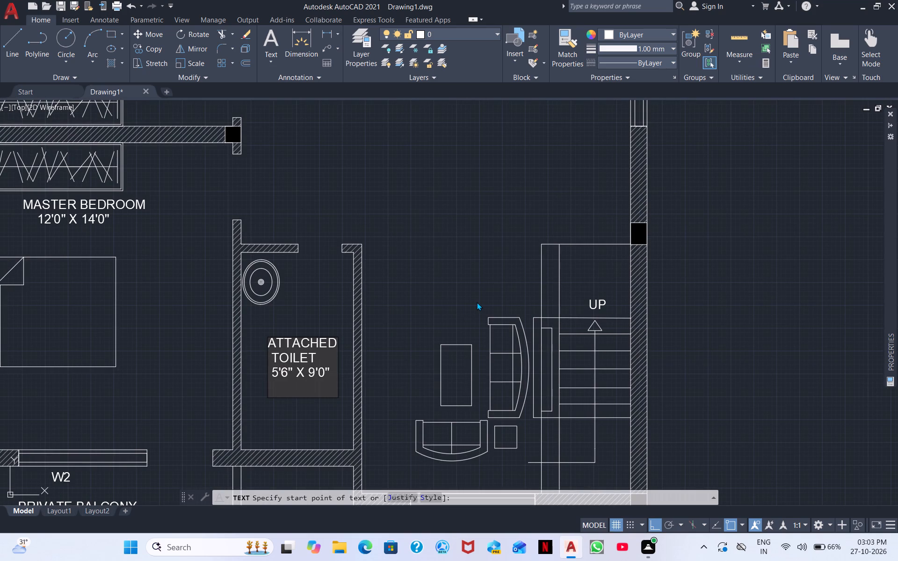
pyautogui.moveTo(483, 331); pyautogui.dragTo(510, 195, button='middle')
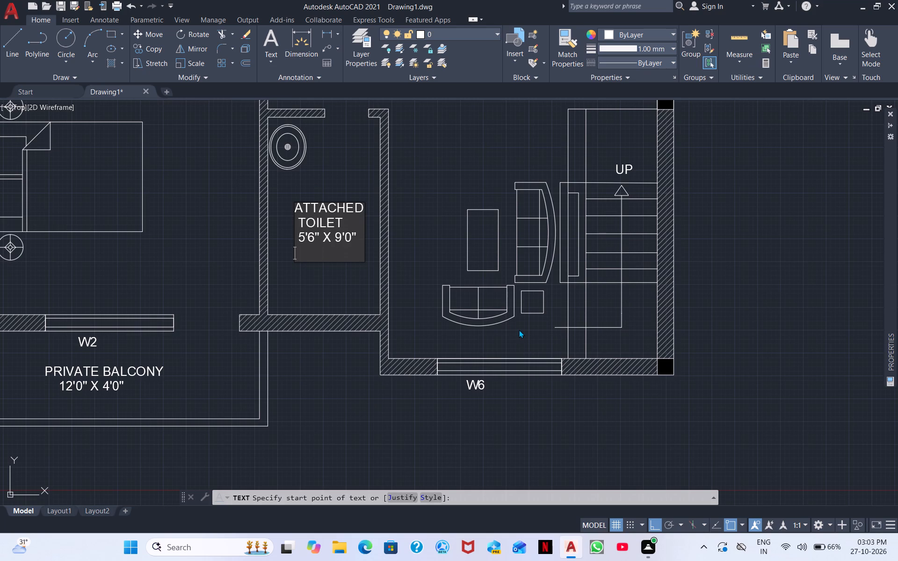
pyautogui.click(556, 332)
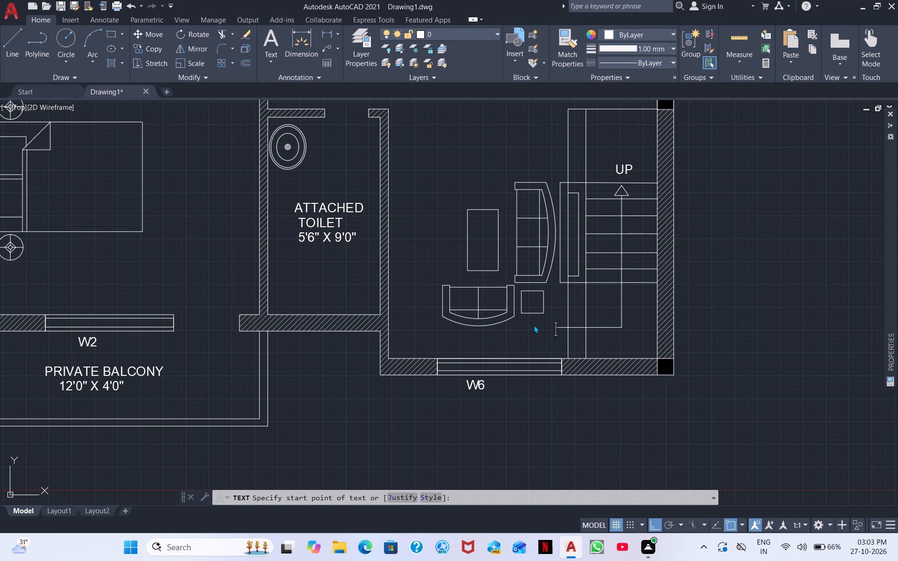
pyautogui.click(534, 325)
pyautogui.click(531, 324)
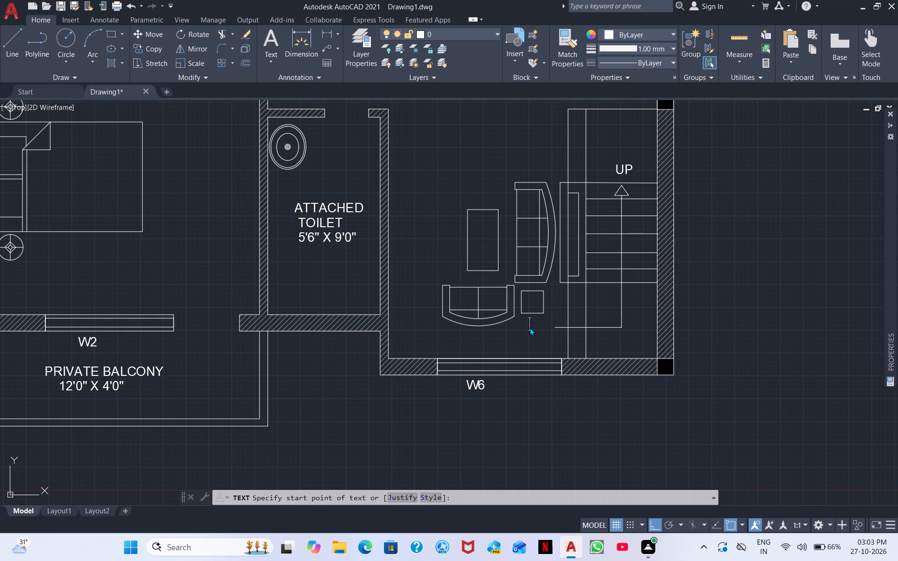
pyautogui.doubleClick(529, 327)
pyautogui.click(529, 327)
pyautogui.click(529, 327)
pyautogui.click(527, 332)
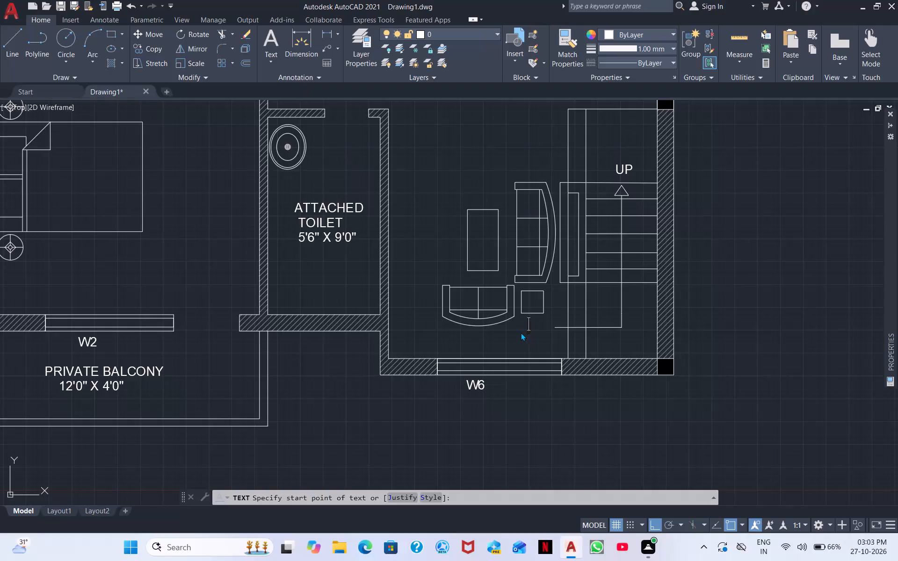
pyautogui.scroll(3, 523, 316)
pyautogui.moveTo(534, 366); pyautogui.dragTo(533, 371)
pyautogui.moveTo(532, 374); pyautogui.dragTo(529, 379)
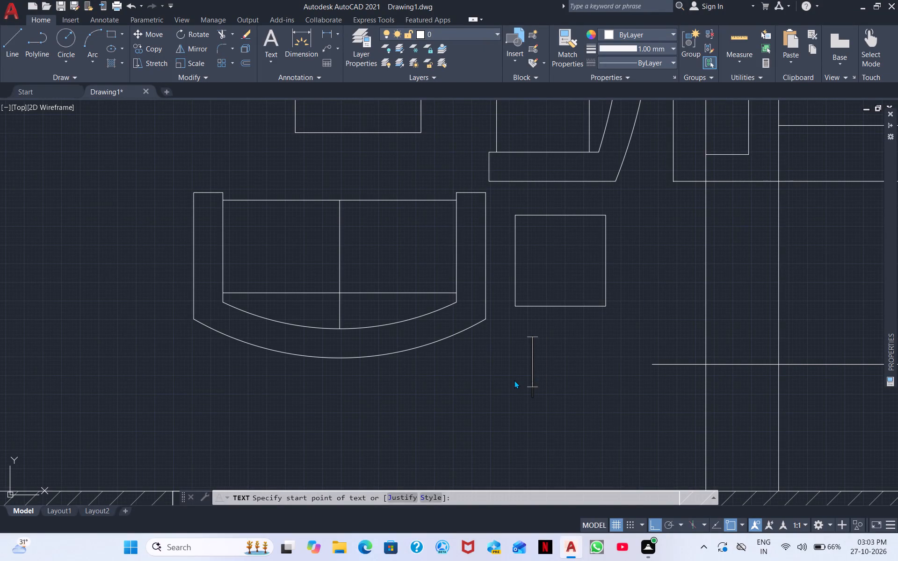
pyautogui.click(514, 377)
pyautogui.moveTo(513, 377); pyautogui.dragTo(508, 396)
pyautogui.click(508, 396)
pyautogui.write('DOWN')
pyautogui.press('BackSpace')
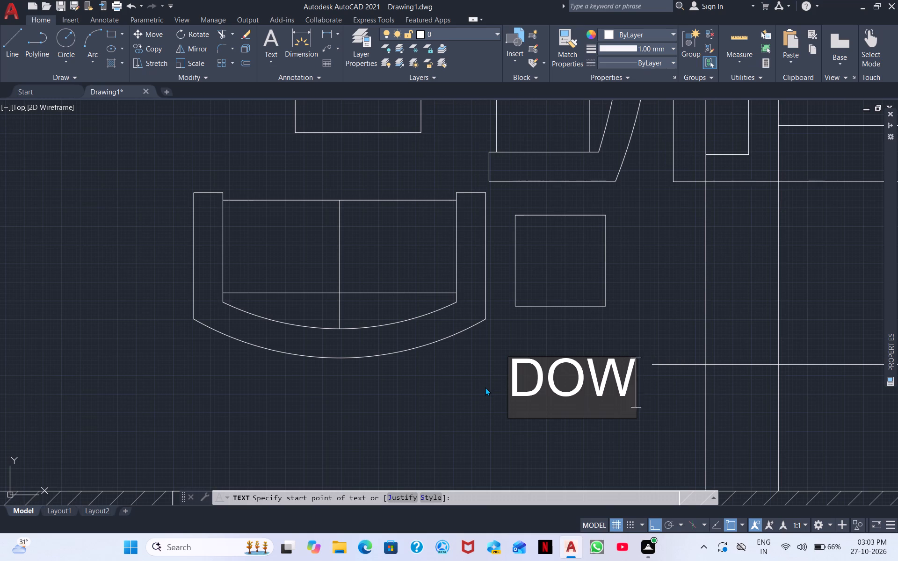
pyautogui.press('n')
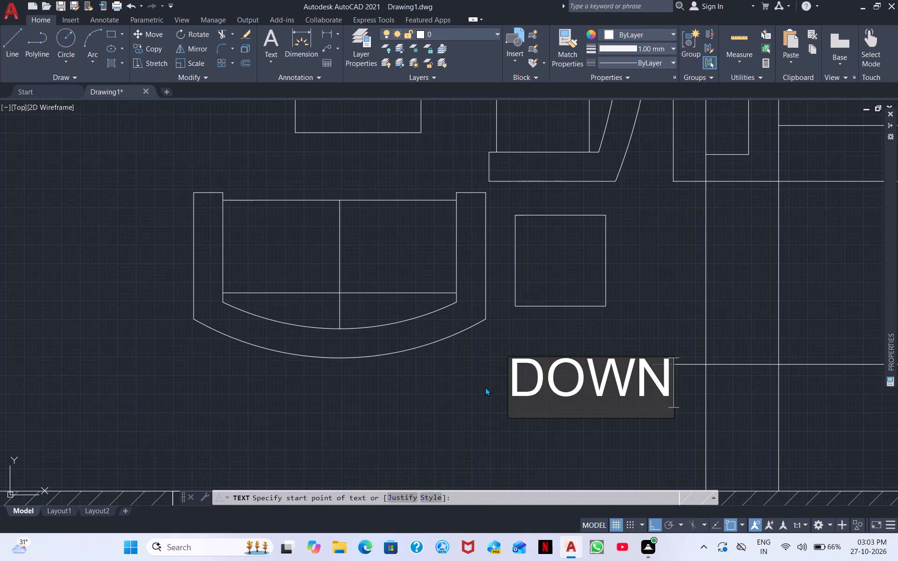
# Write LANDING/ in the lower plan's central hall, beside the wall end separating BEDROOM 1 from the MASTER BEDROOM.
pyautogui.moveTo(689, 200); pyautogui.dragTo(472, 333, button='middle')
pyautogui.scroll(-2, 470, 333)
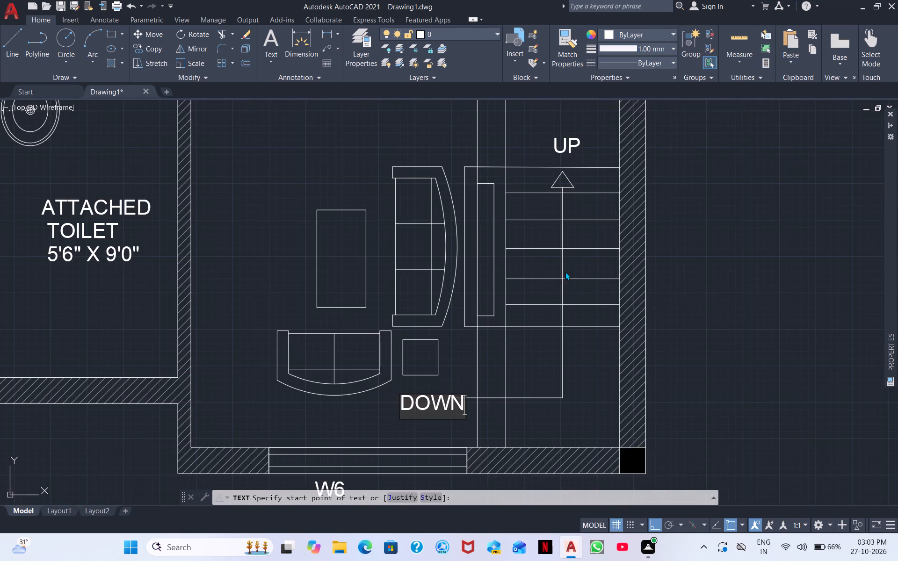
pyautogui.moveTo(565, 272); pyautogui.dragTo(500, 361, button='middle')
pyautogui.click(420, 255)
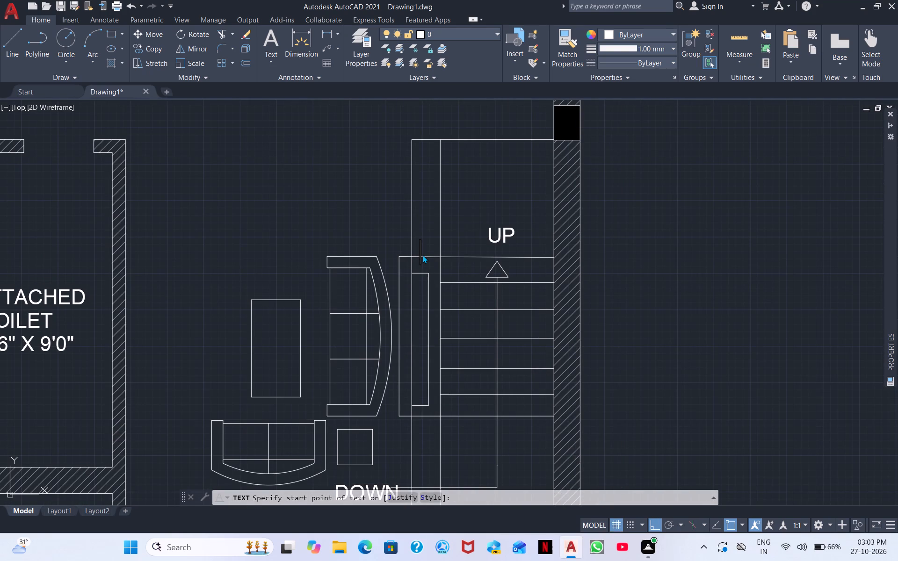
pyautogui.scroll(-2, 422, 255)
pyautogui.moveTo(374, 316); pyautogui.dragTo(459, 242, button='middle')
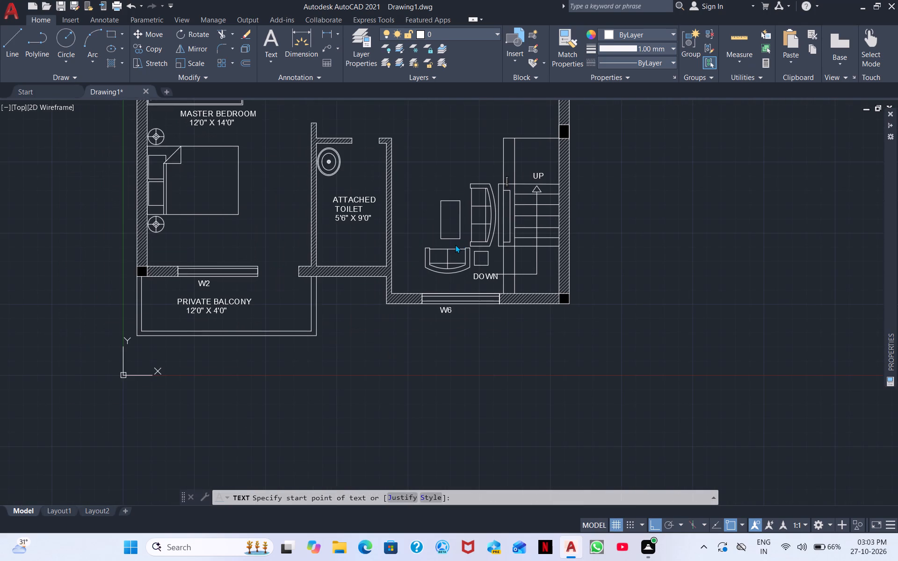
pyautogui.moveTo(437, 246); pyautogui.dragTo(440, 290, button='middle')
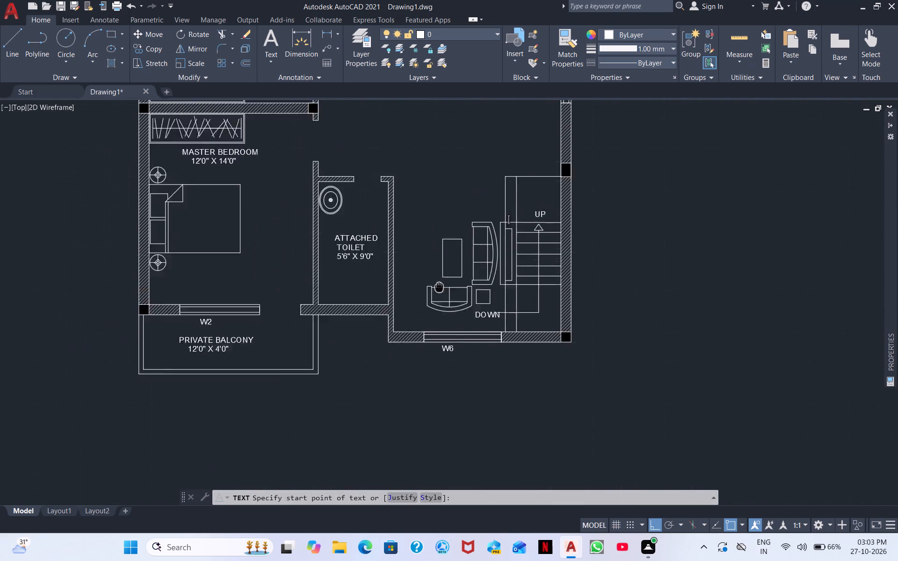
pyautogui.moveTo(440, 290); pyautogui.dragTo(471, 402, button='middle')
pyautogui.moveTo(433, 329); pyautogui.dragTo(433, 403, button='middle')
pyautogui.click(386, 289)
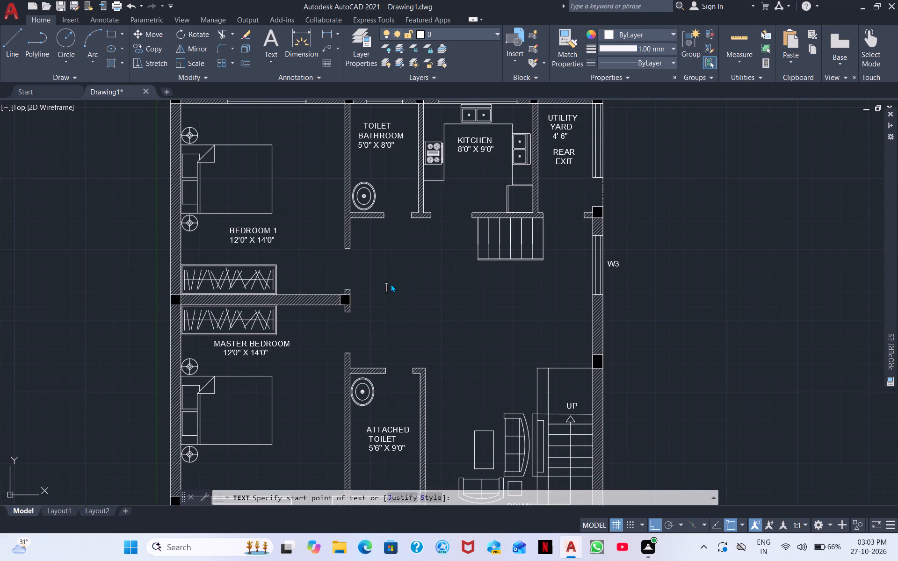
pyautogui.scroll(3, 419, 276)
pyautogui.scroll(-1, 407, 276)
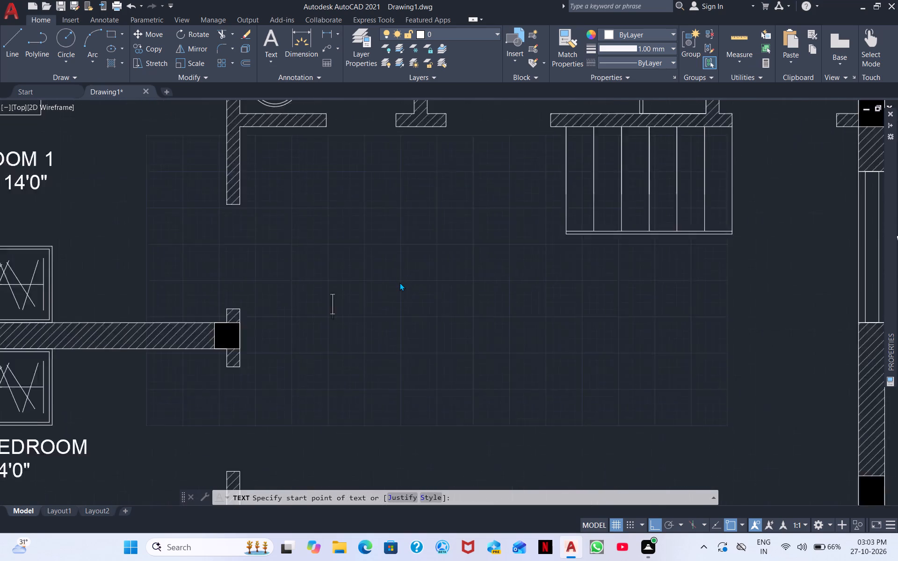
pyautogui.scroll(-1, 399, 282)
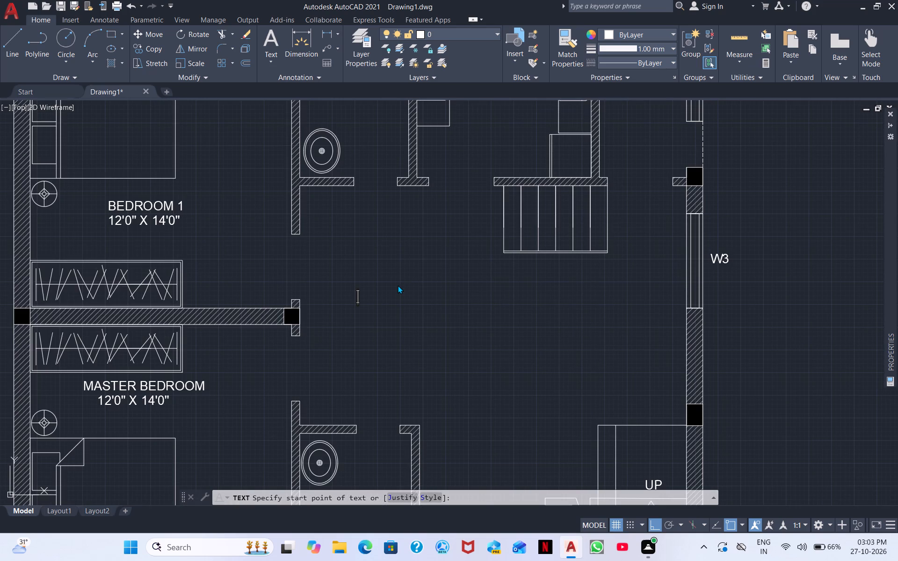
pyautogui.write('LAN')
pyautogui.write('DING')
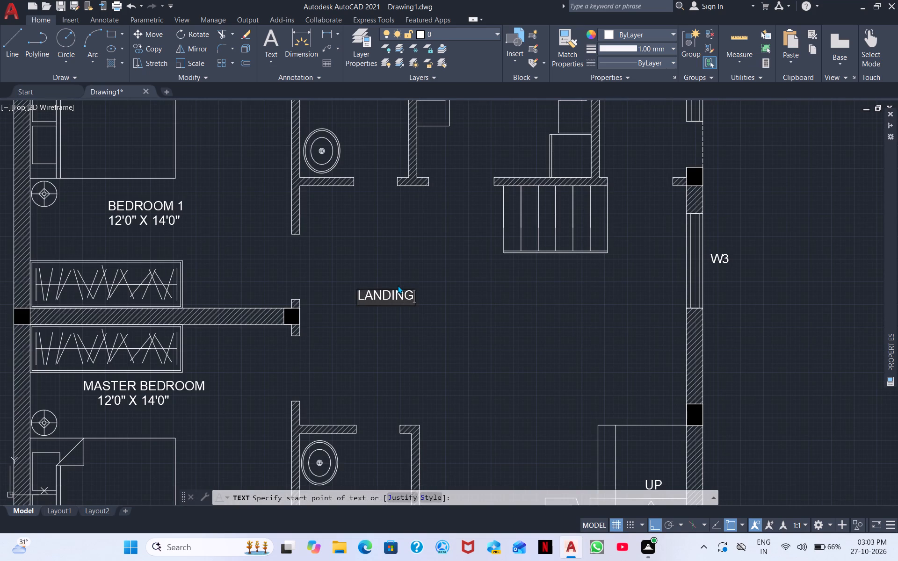
pyautogui.press('Return')
pyautogui.press('BackSpace')
pyautogui.press('/')
# Add FAMILY LOUNGE as a second text line beneath LANDING/.
pyautogui.press('Return')
pyautogui.write('FAMILY')
pyautogui.press('space')
pyautogui.write('LO')
pyautogui.press('i')
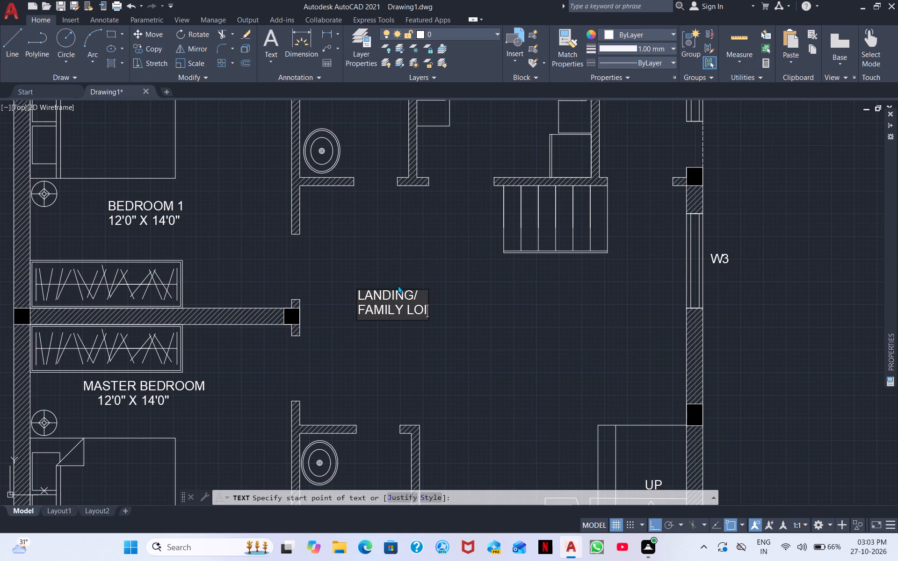
pyautogui.press('BackSpace')
pyautogui.write('UNGR')
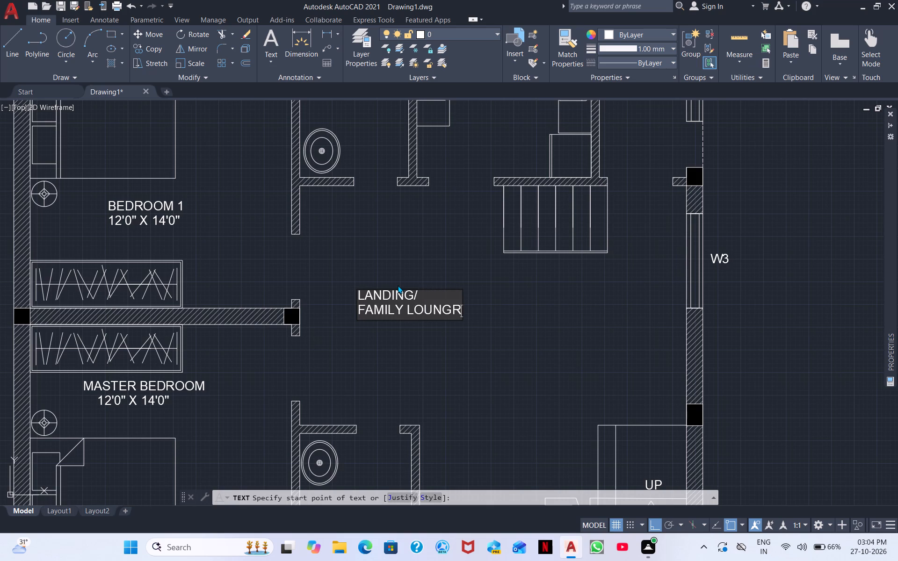
pyautogui.press('BackSpace')
pyautogui.press('r')
pyautogui.press('BackSpace')
pyautogui.press('e')
# Add the size 10'0 X 8'0" as a new line beneath the FAMILY LOUNGE name.
pyautogui.press('Return')
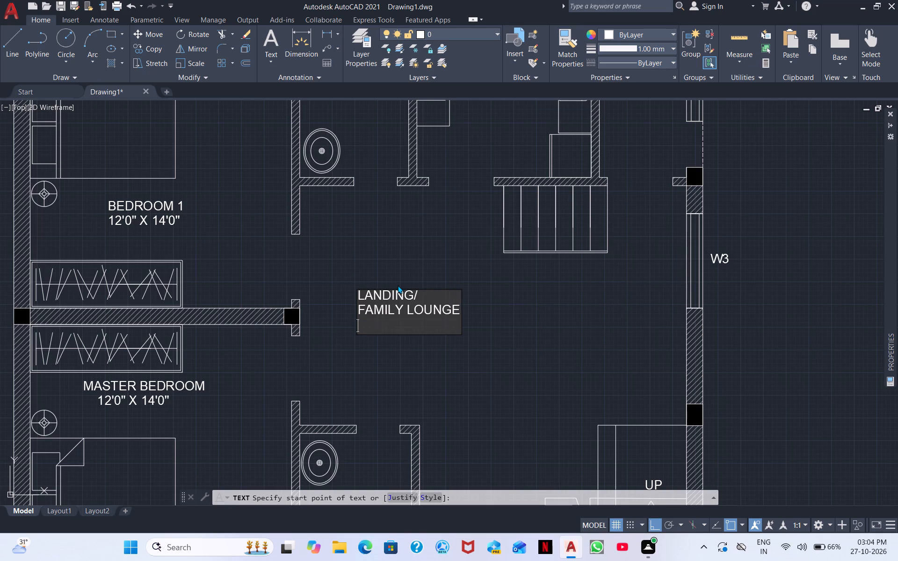
pyautogui.write("10'")
pyautogui.press('0')
pyautogui.press('space')
pyautogui.write('X')
pyautogui.press('space')
pyautogui.write('8\'0"')
pyautogui.press('space')
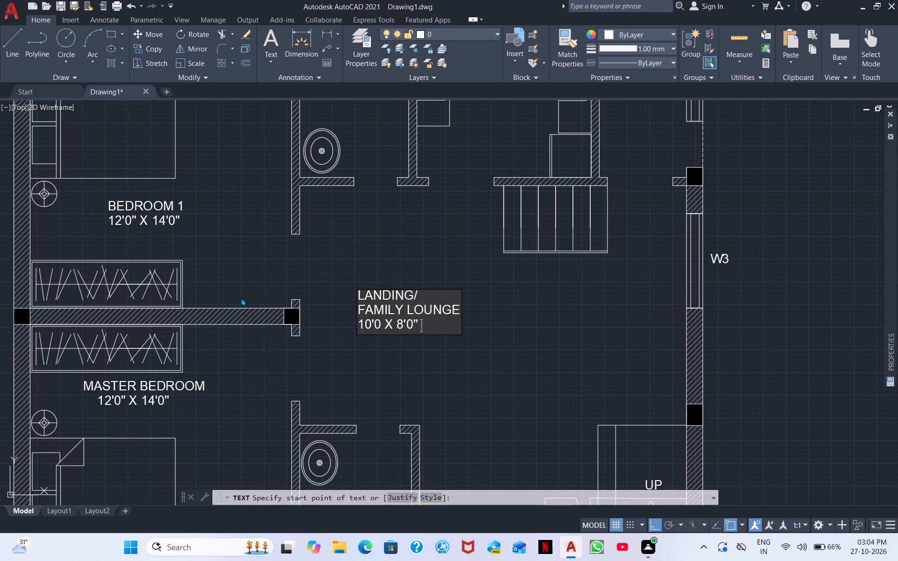
# Write the stair note UP beside the open end of the short stair flight below the lower plan's kitchen, and finish the text command.
pyautogui.scroll(-2, 477, 273)
pyautogui.click(517, 322)
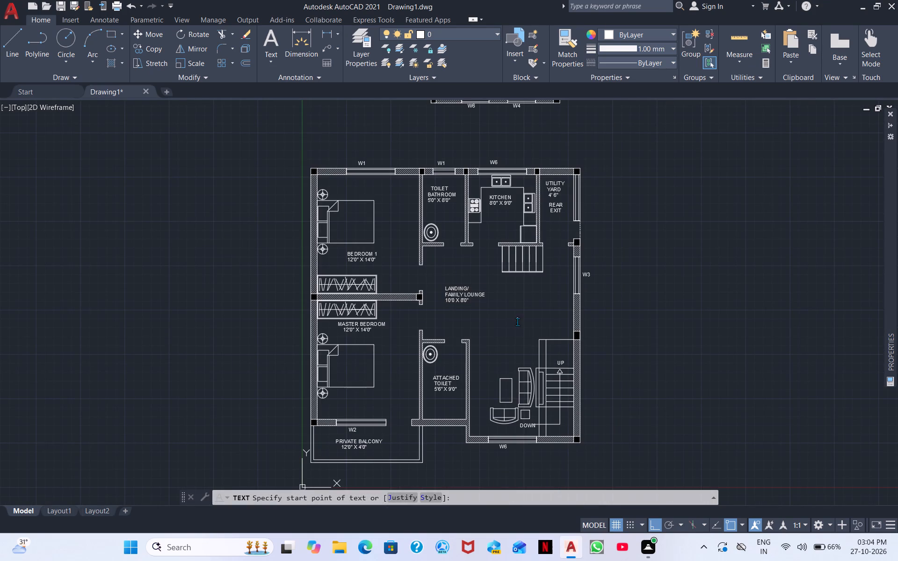
pyautogui.scroll(1, 513, 320)
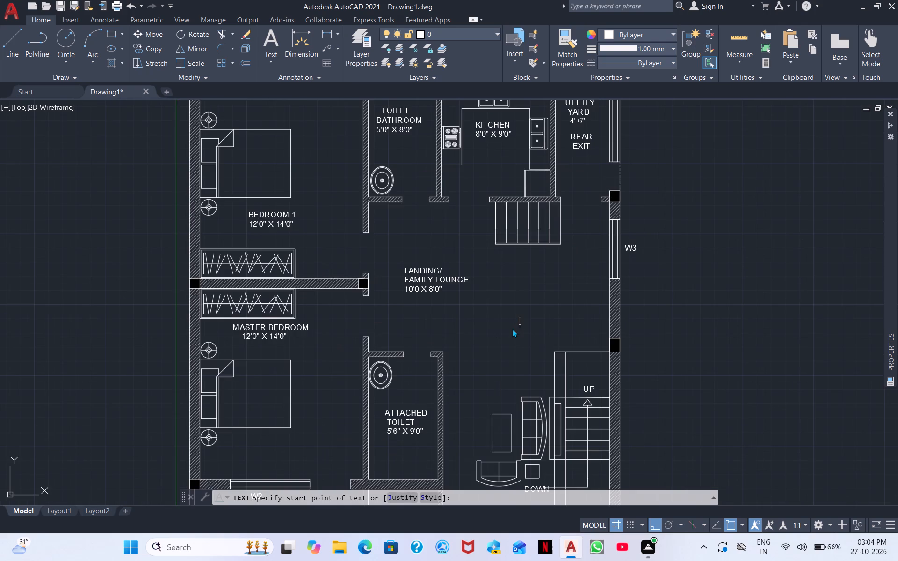
pyautogui.click(468, 229)
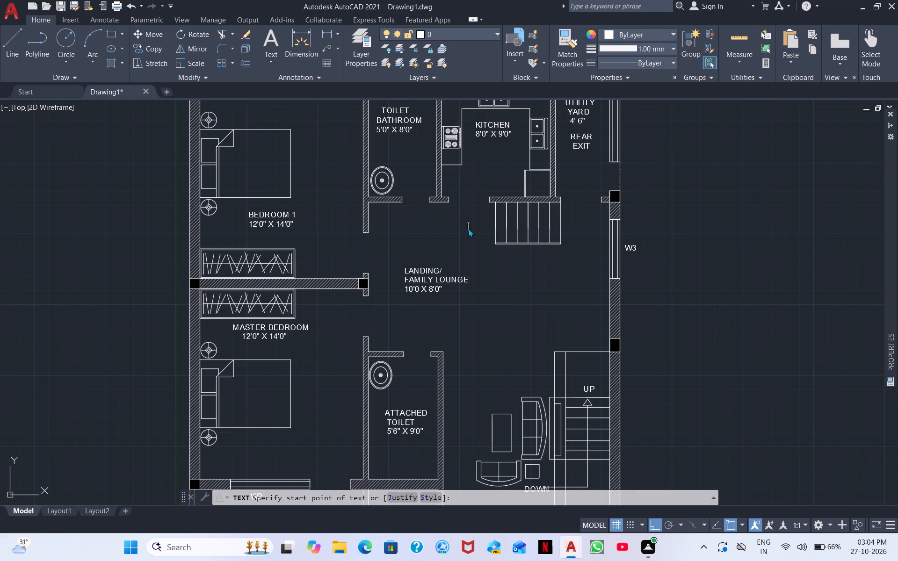
pyautogui.click(477, 230)
pyautogui.scroll(3, 478, 222)
pyautogui.click(486, 209)
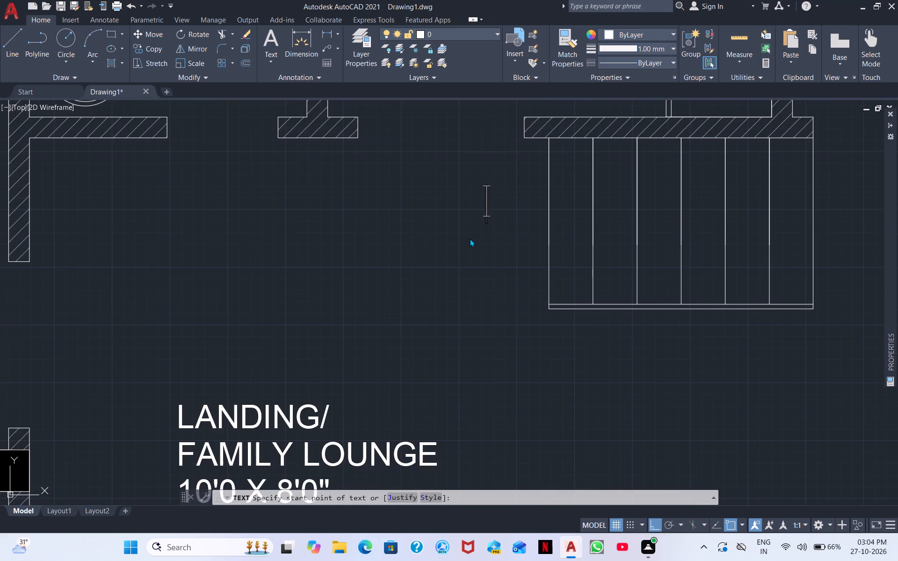
pyautogui.click(472, 238)
pyautogui.click(478, 216)
pyautogui.write('UP')
pyautogui.click(453, 400)
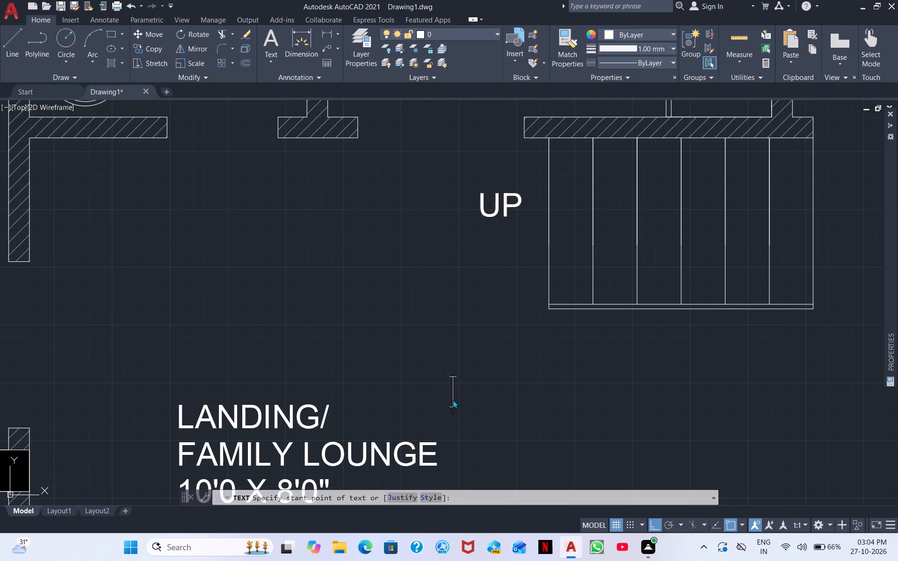
pyautogui.scroll(-2, 503, 359)
pyautogui.moveTo(585, 352); pyautogui.dragTo(528, 291, button='middle')
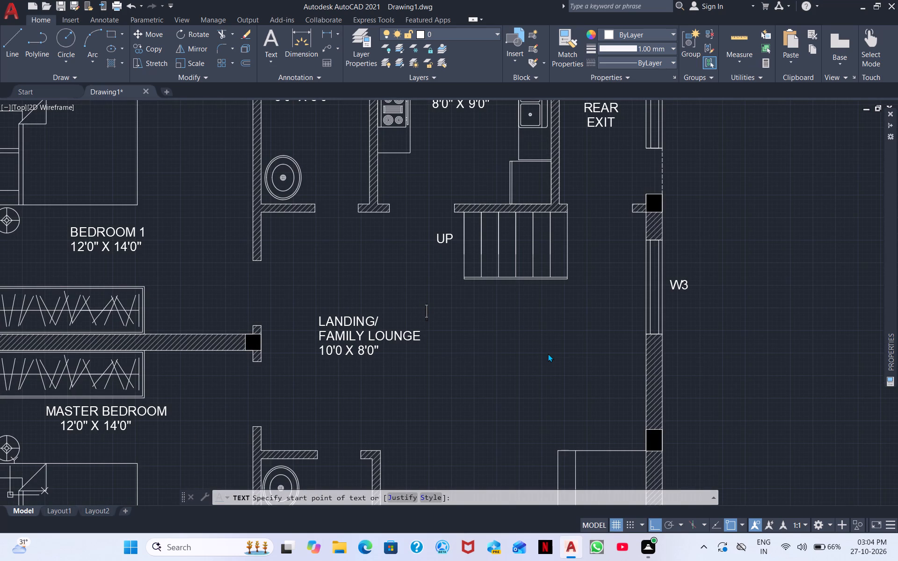
pyautogui.scroll(-2, 548, 353)
pyautogui.moveTo(529, 336); pyautogui.dragTo(467, 269, button='middle')
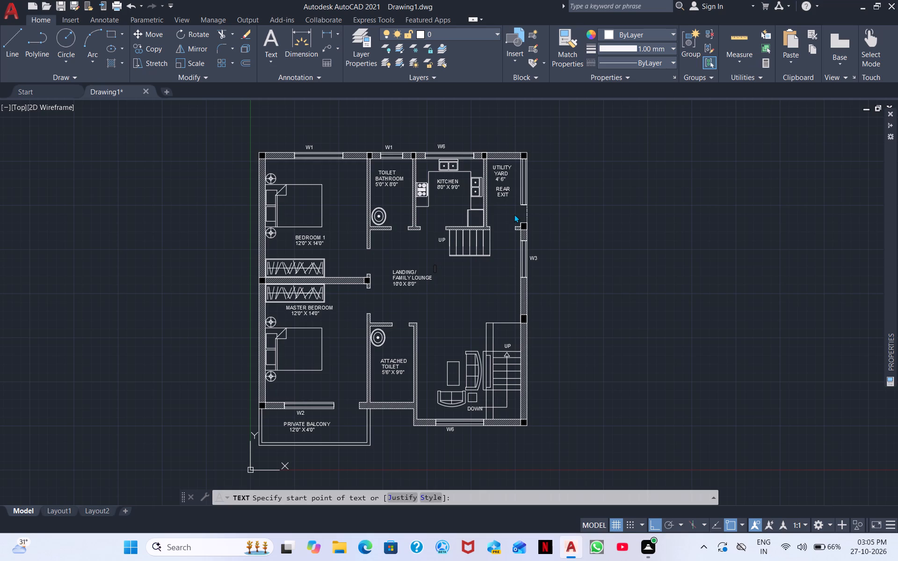
pyautogui.click(819, 348)
pyautogui.press('Escape')
# Examine the annotations on the lower and upper floor plans, from the lower hall up to the upper plan's rooms.
pyautogui.scroll(-2, 645, 293)
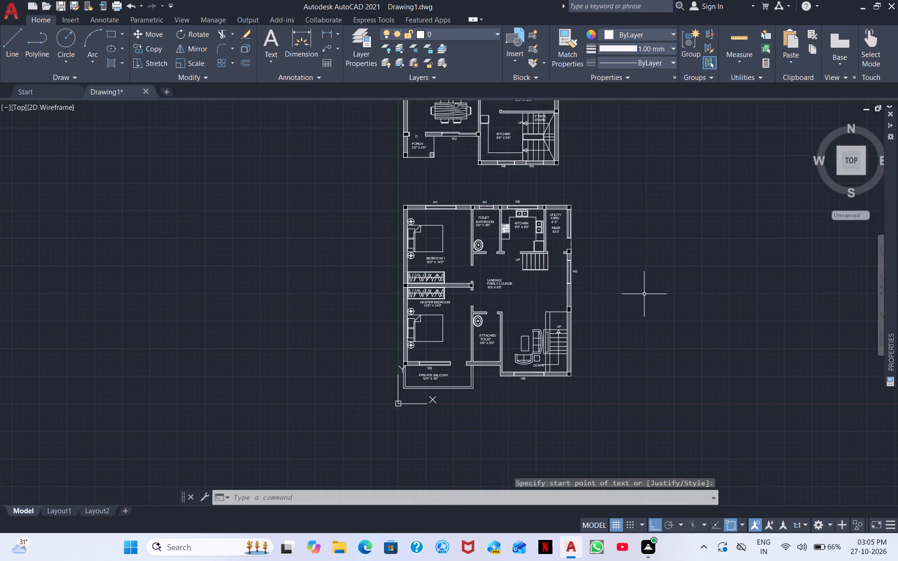
pyautogui.moveTo(644, 294); pyautogui.dragTo(435, 376, button='middle')
pyautogui.scroll(2, 435, 376)
pyautogui.moveTo(418, 366); pyautogui.dragTo(421, 430, button='middle')
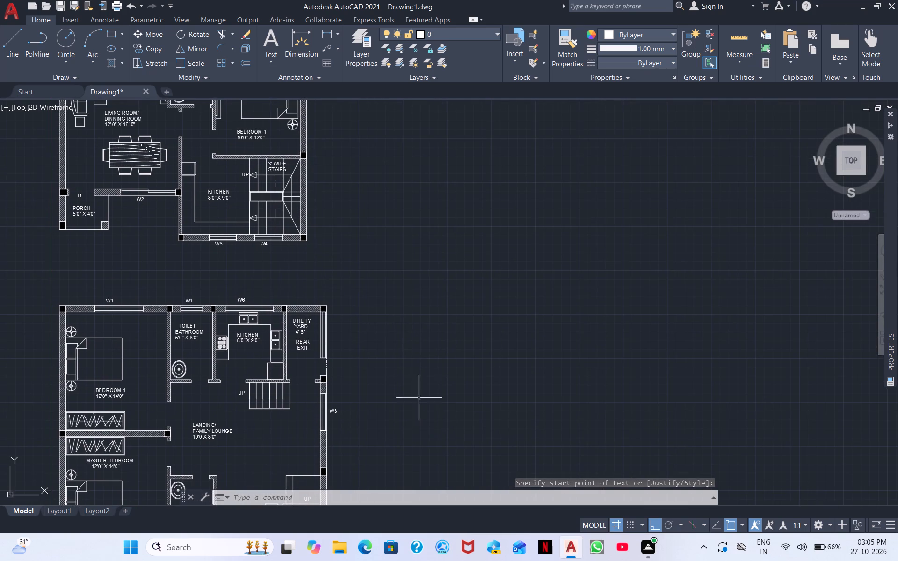
pyautogui.moveTo(390, 309); pyautogui.dragTo(450, 330, button='middle')
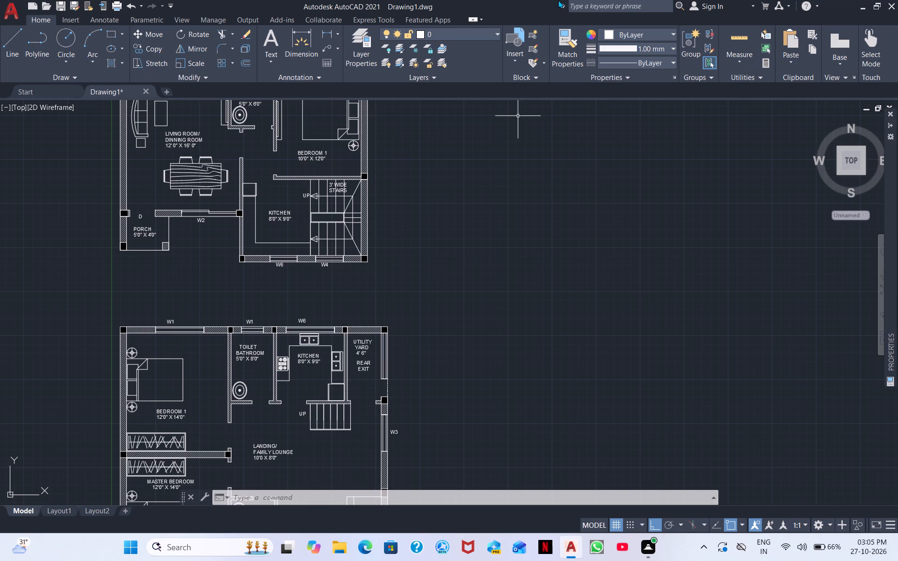
pyautogui.moveTo(422, 279); pyautogui.dragTo(422, 321, button='middle')
pyautogui.scroll(1, 418, 294)
pyautogui.moveTo(417, 298); pyautogui.dragTo(543, 293, button='middle')
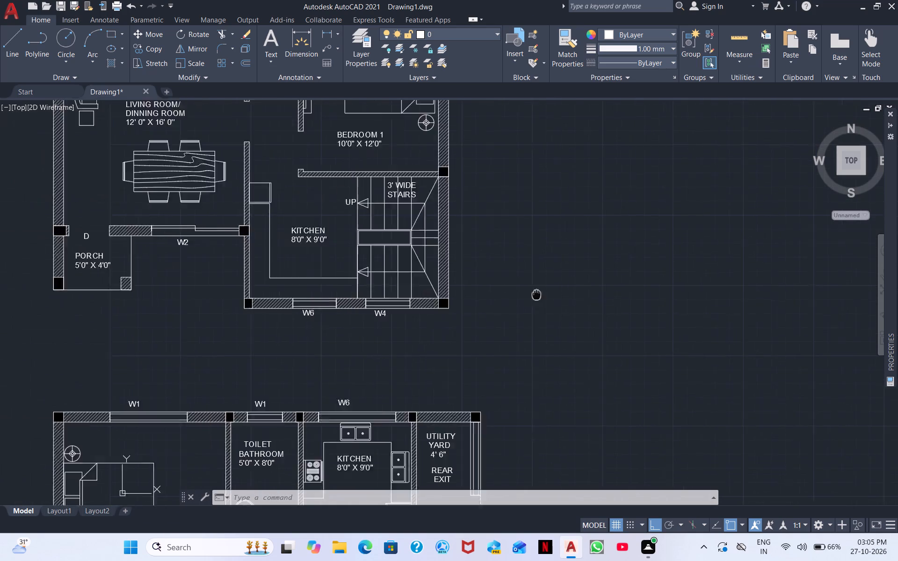
pyautogui.moveTo(543, 293); pyautogui.dragTo(603, 276, button='middle')
pyautogui.scroll(1, 402, 302)
pyautogui.scroll(-1, 330, 292)
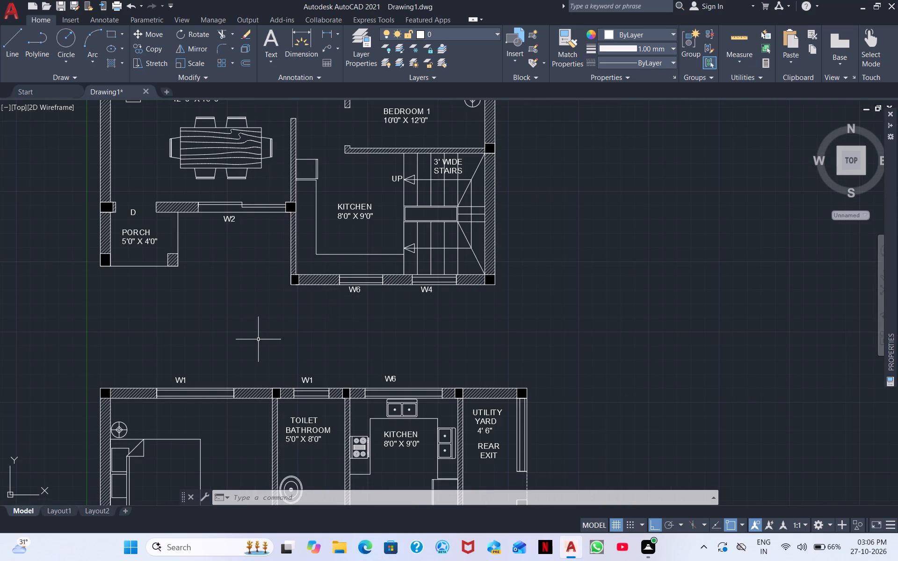
pyautogui.scroll(-1, 259, 345)
pyautogui.moveTo(268, 342); pyautogui.dragTo(265, 359, button='middle')
pyautogui.scroll(2, 248, 342)
pyautogui.scroll(-2, 249, 341)
pyautogui.scroll(1, 308, 194)
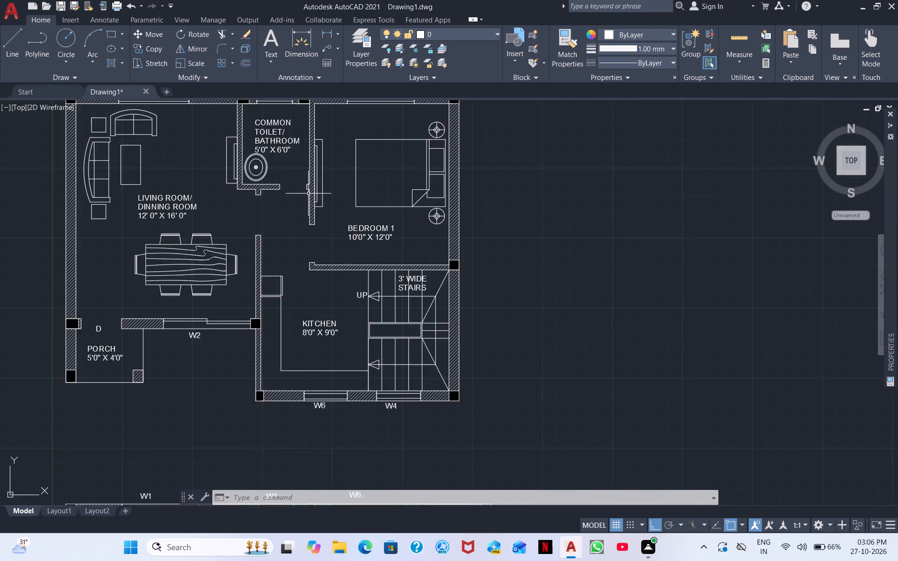
# Insert a Door - Imperial block from the Architectural tool palette in the empty space beside the Bedroom 1 plan, and close the palettes.
pyautogui.scroll(1, 308, 194)
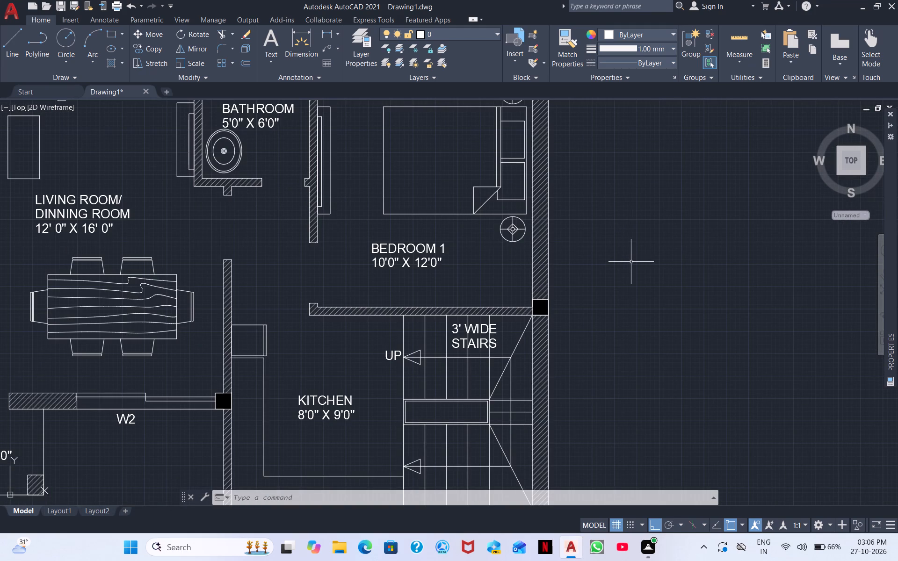
pyautogui.scroll(-1, 632, 262)
pyautogui.moveTo(634, 296); pyautogui.dragTo(422, 238, button='middle')
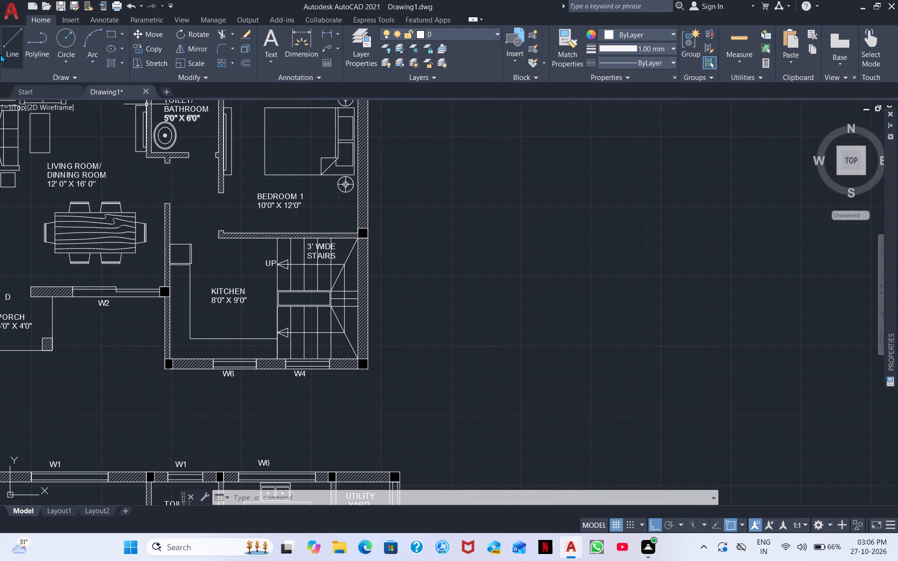
pyautogui.press('t')
pyautogui.write('P')
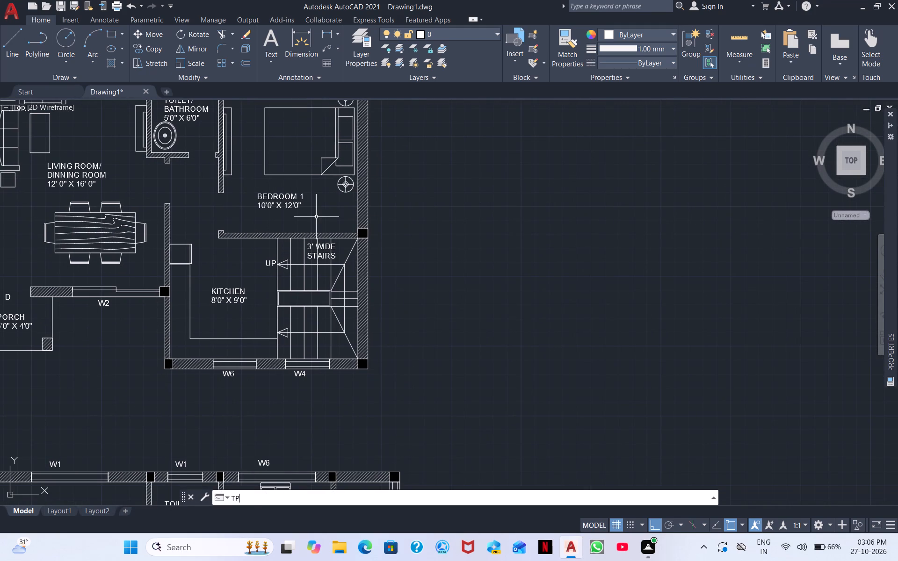
pyautogui.press('space')
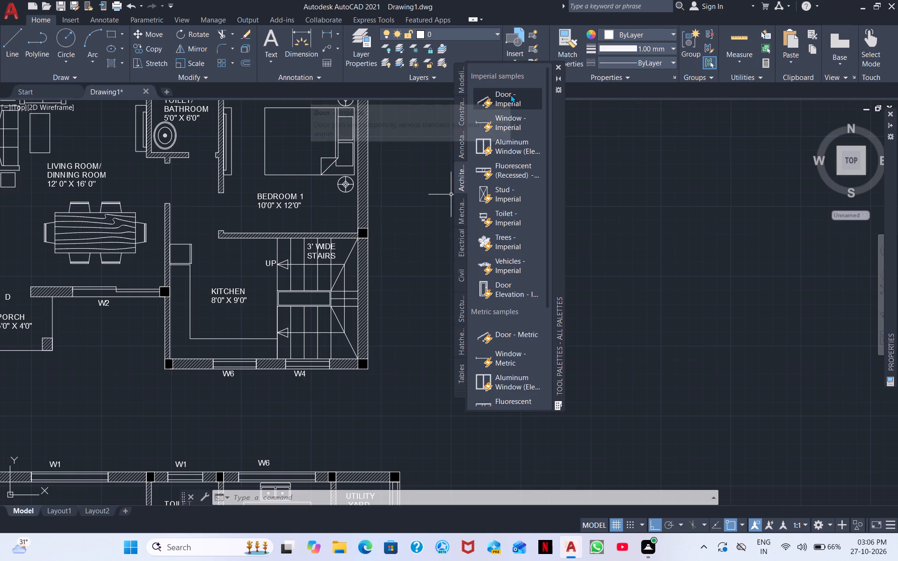
pyautogui.click(510, 94)
pyautogui.click(571, 203)
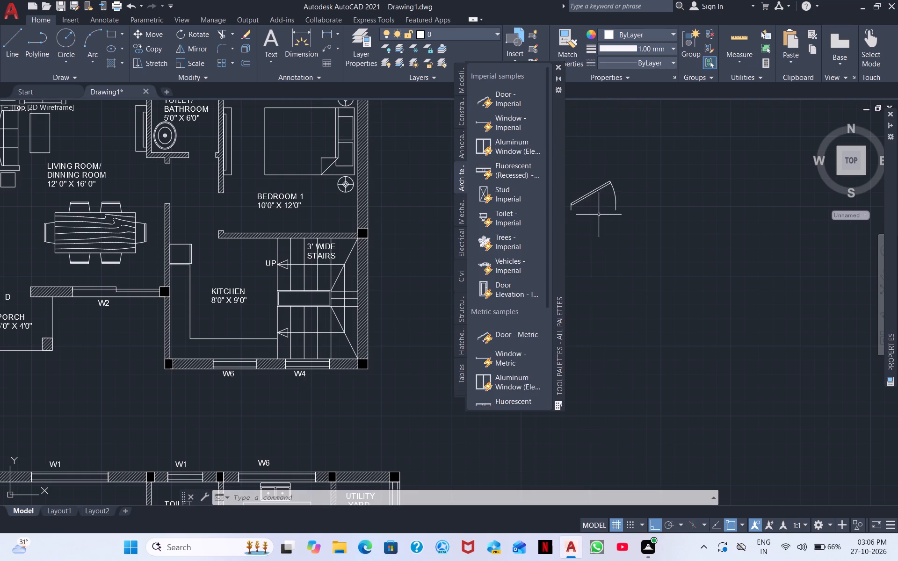
pyautogui.press('Escape')
pyautogui.click(561, 68)
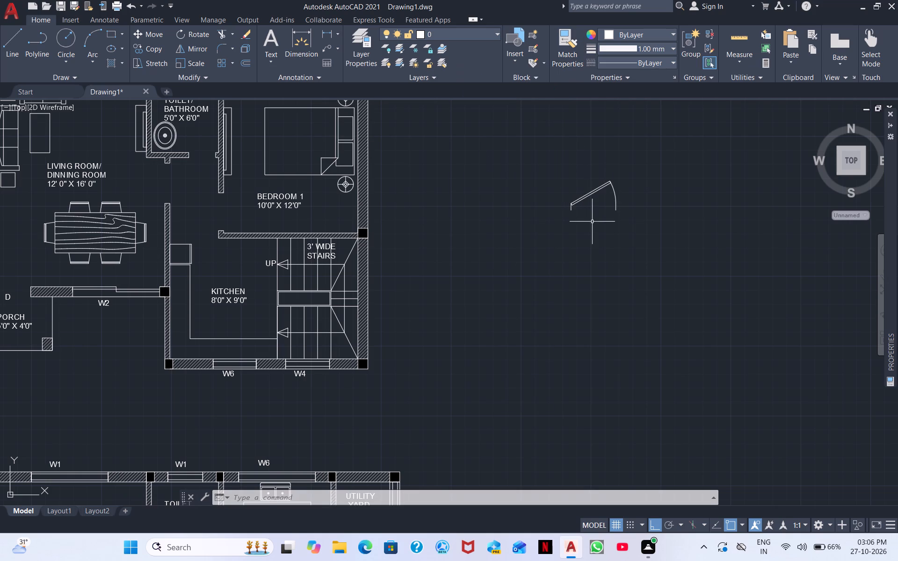
# Set the inserted door block's swing to Open 90º.
pyautogui.click(592, 222)
pyautogui.click(570, 206)
pyautogui.rightClick(587, 235)
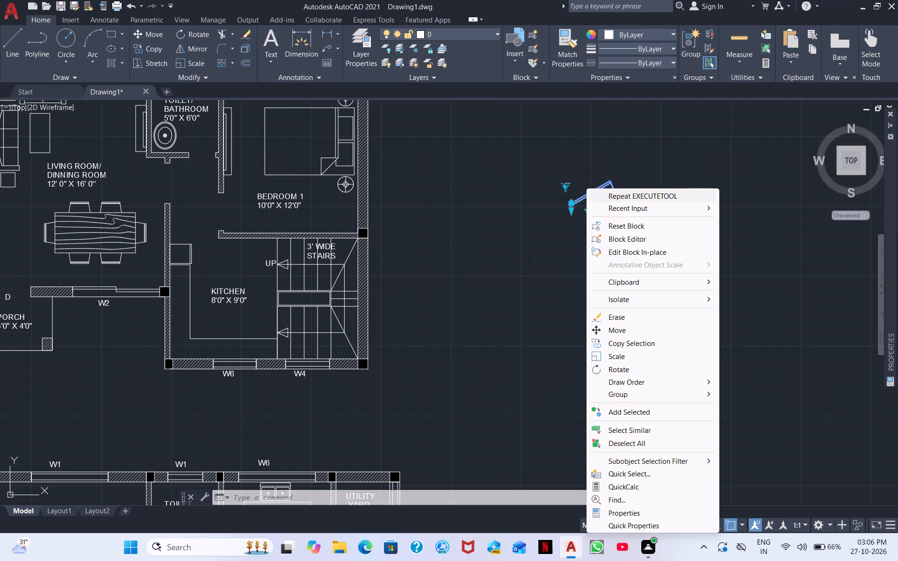
pyautogui.click(563, 182)
pyautogui.click(564, 188)
pyautogui.click(565, 187)
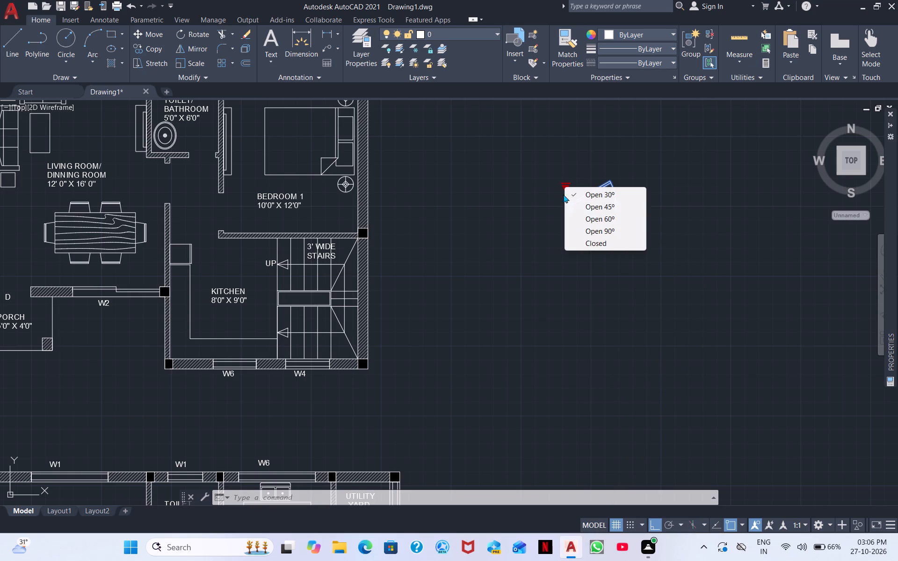
pyautogui.click(593, 228)
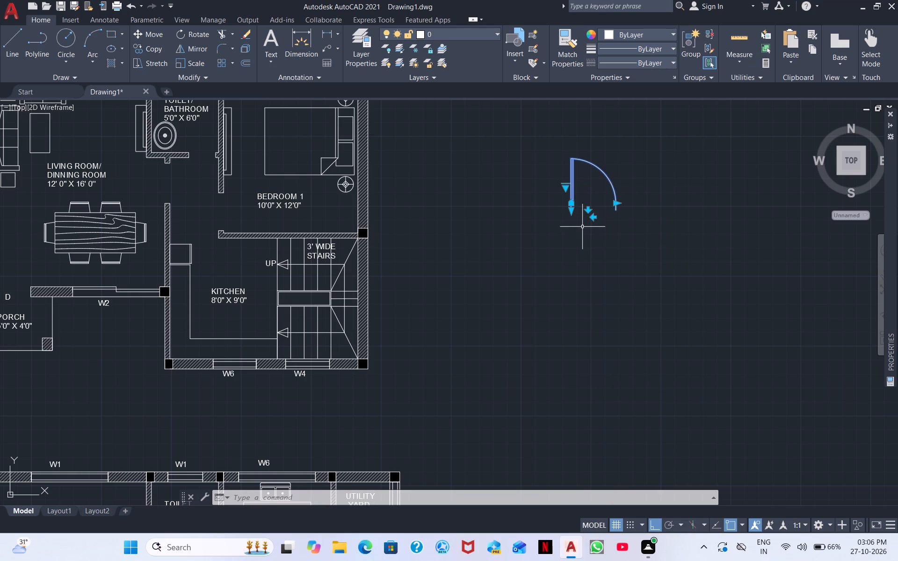
pyautogui.click(582, 225)
pyautogui.click(594, 247)
# Mirror the door about the outer edge of its leaf, keeping the original.
pyautogui.click(189, 51)
pyautogui.scroll(2, 705, 150)
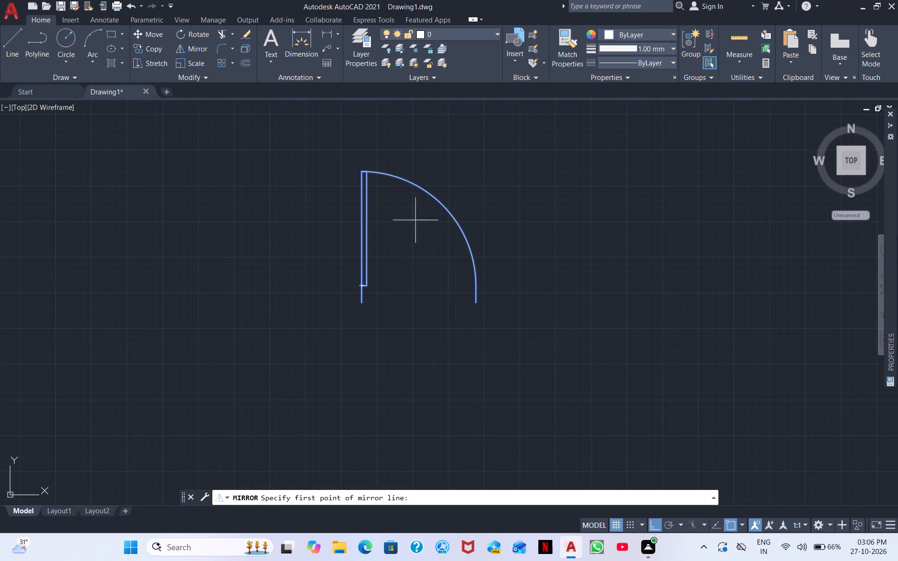
pyautogui.click(363, 169)
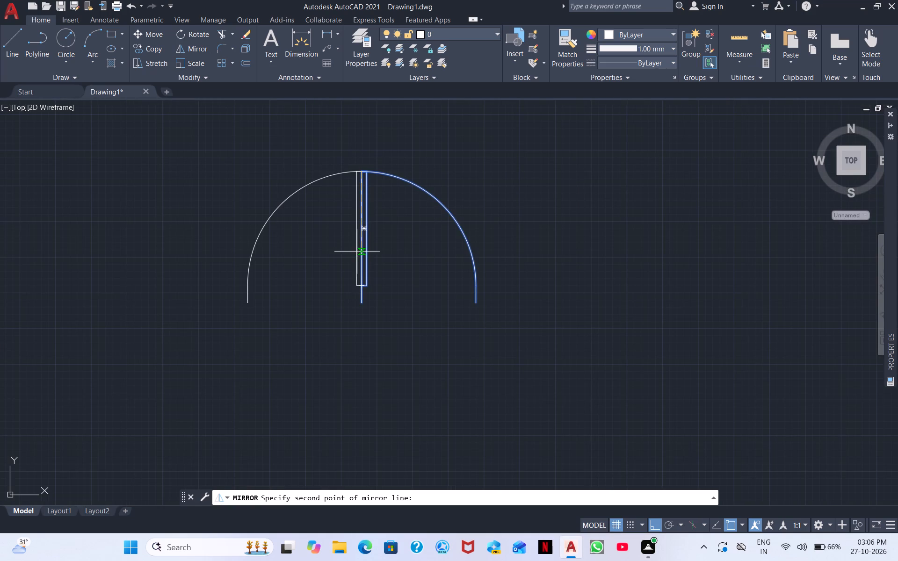
pyautogui.click(361, 285)
pyautogui.rightClick(424, 312)
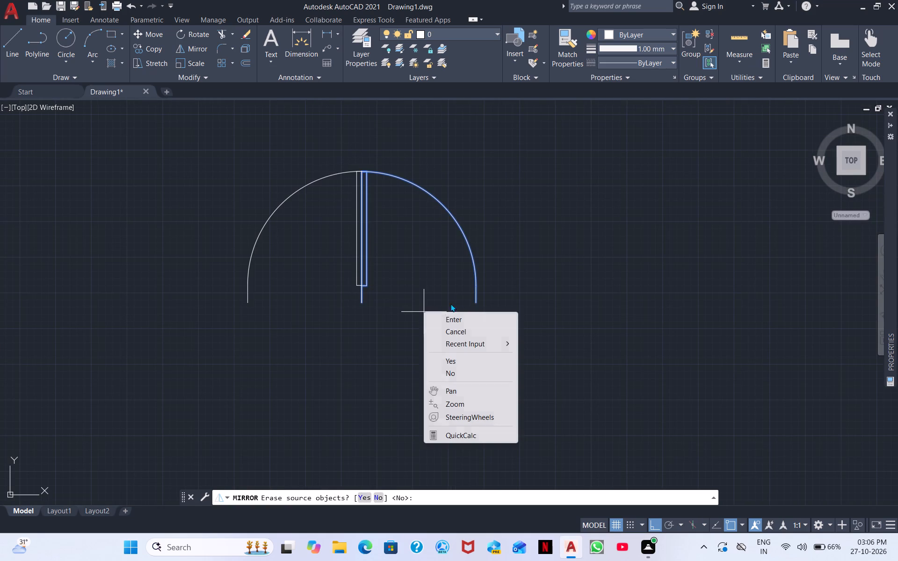
pyautogui.click(464, 316)
# Move the original door about 8" horizontally away from its mirrored copy.
pyautogui.moveTo(507, 284); pyautogui.dragTo(489, 278)
pyautogui.click(445, 221)
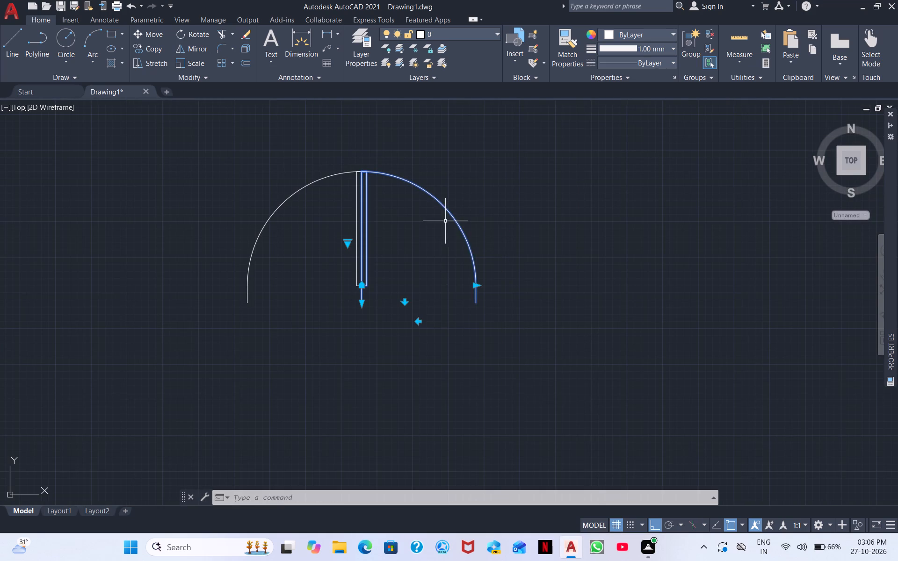
pyautogui.moveTo(472, 236); pyautogui.dragTo(465, 258, button='right')
pyautogui.click(502, 331)
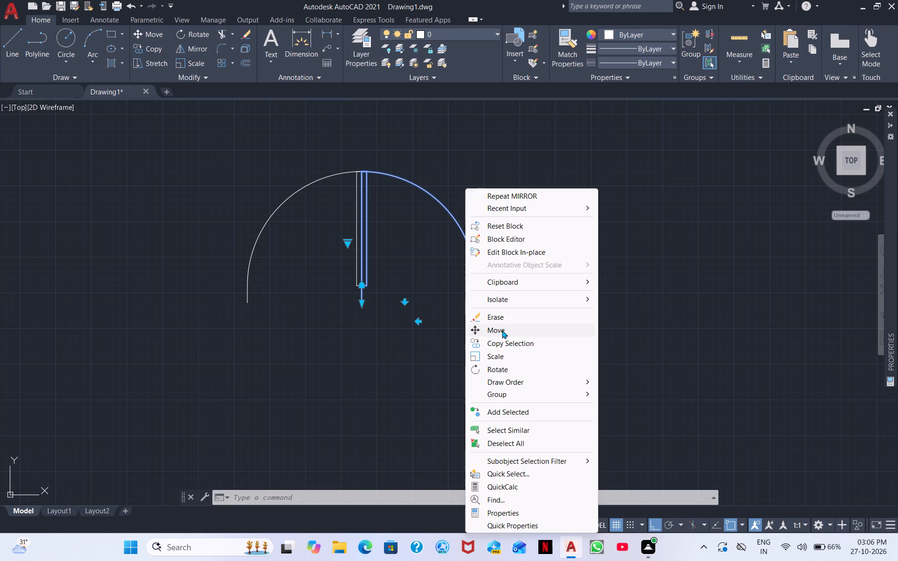
pyautogui.click(397, 223)
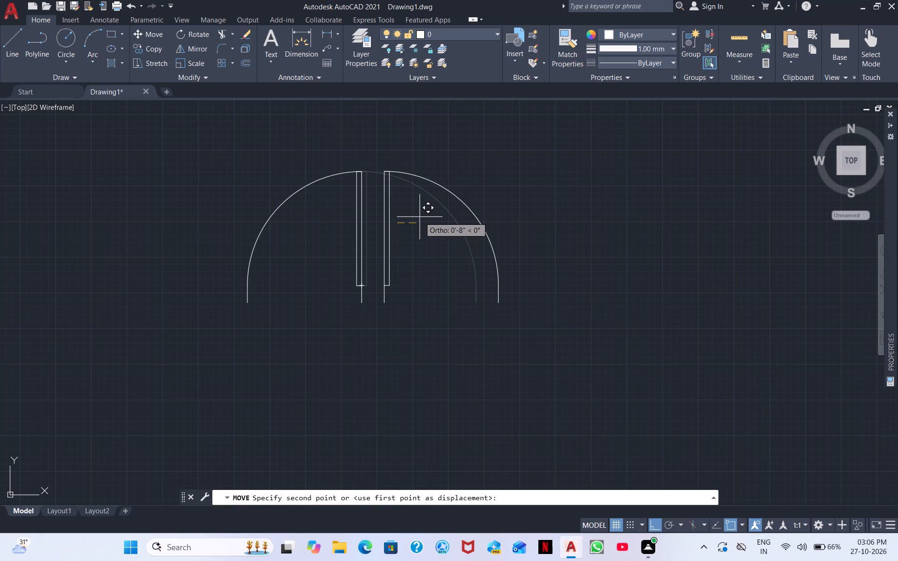
pyautogui.click(420, 217)
# Copy the mirrored door pair three times: about 9'-3" to its right, directly below, and diagonally below with Ortho off.
pyautogui.scroll(-1, 421, 217)
pyautogui.click(475, 258)
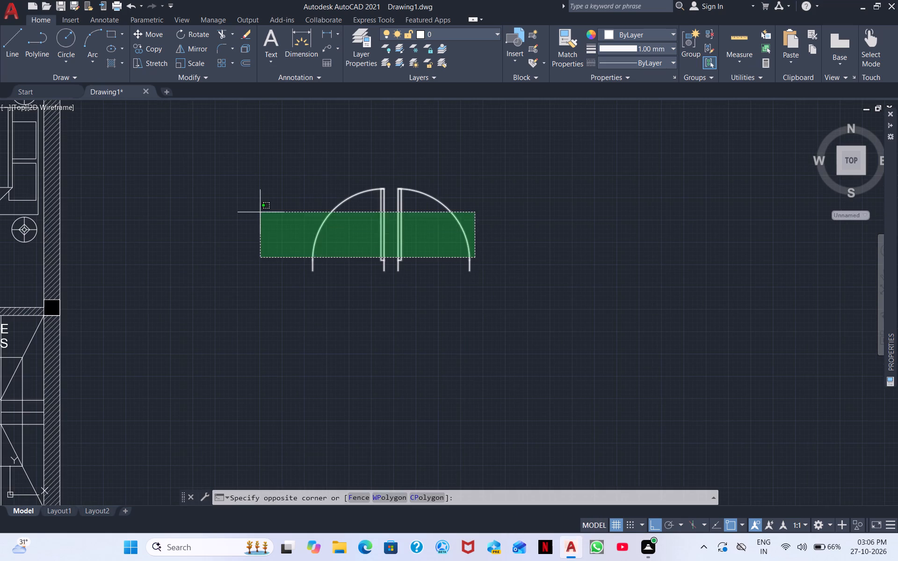
pyautogui.click(294, 238)
pyautogui.rightClick(491, 266)
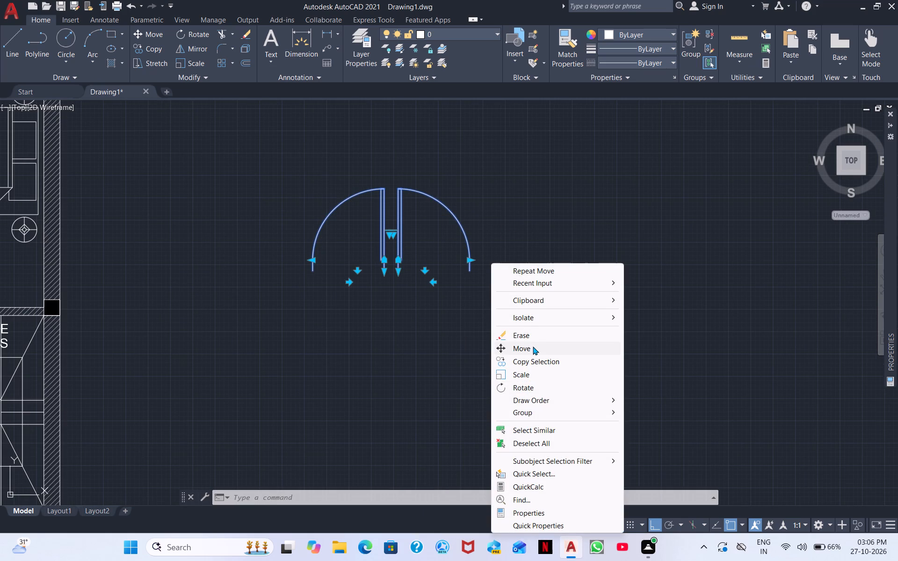
pyautogui.click(528, 364)
pyautogui.click(394, 259)
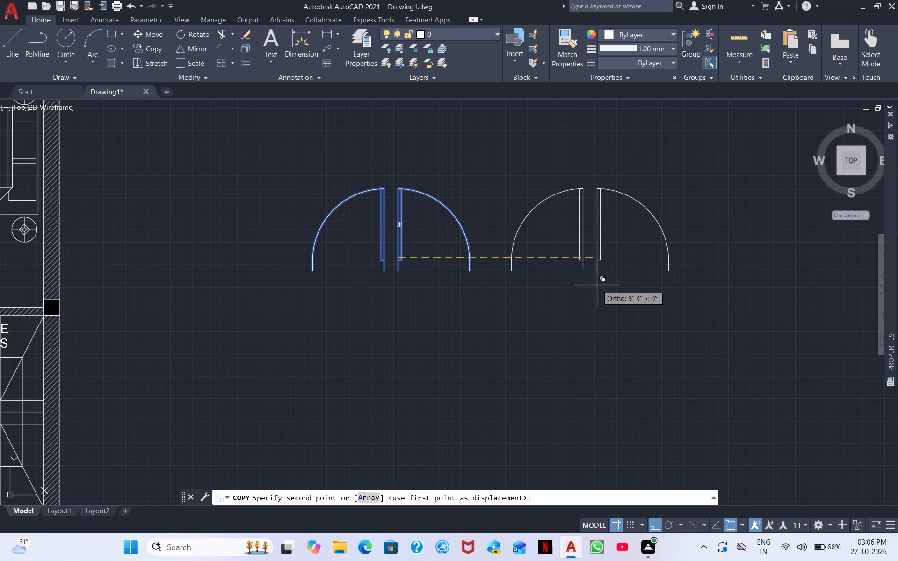
pyautogui.click(597, 285)
pyautogui.click(452, 425)
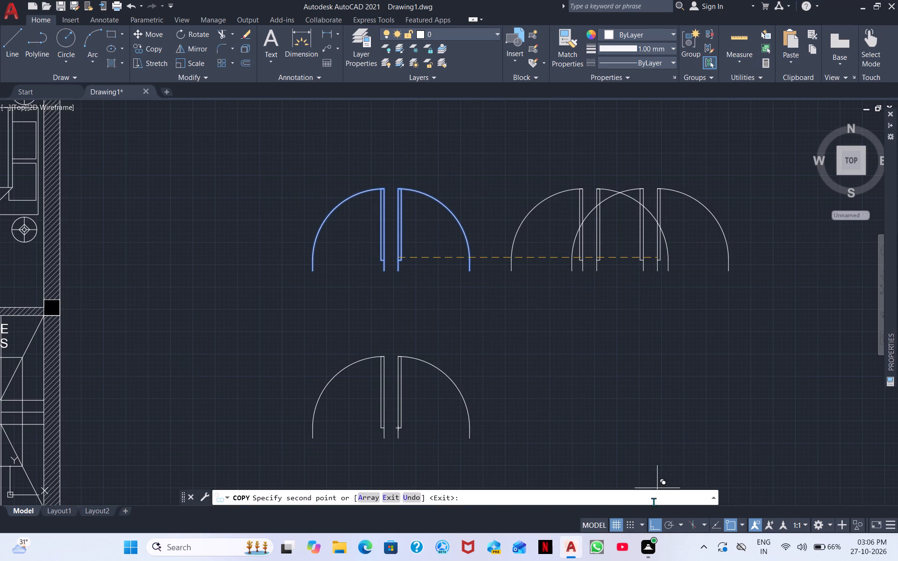
pyautogui.click(653, 525)
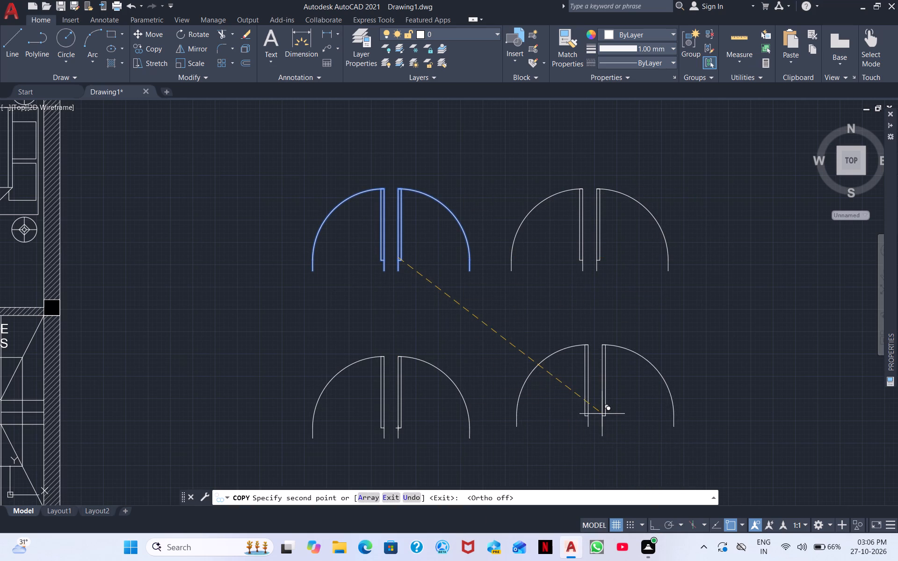
pyautogui.click(602, 413)
pyautogui.press('Escape')
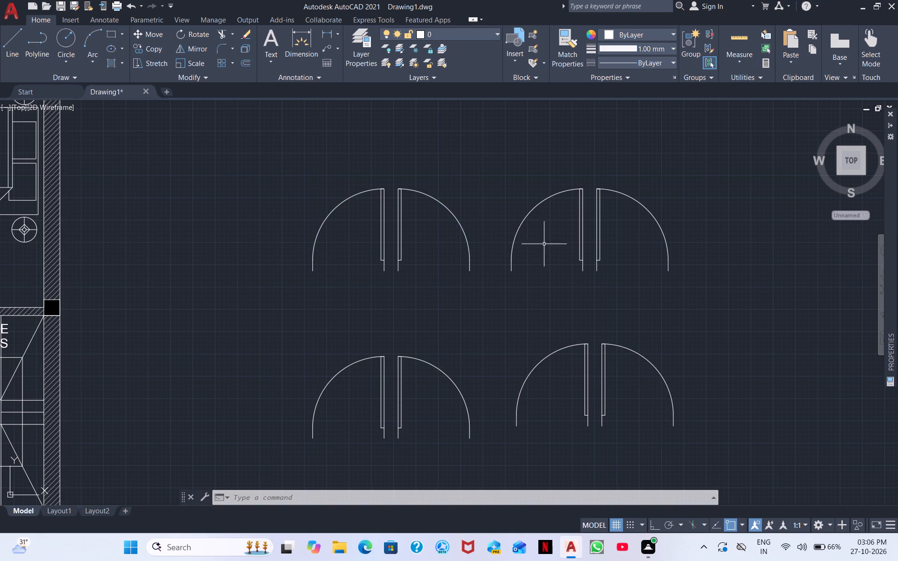
# Turn Ortho on and rotate the upper-right door pair 90° about the bottom end of its right-hand door's jamb.
pyautogui.click(638, 276)
pyautogui.click(508, 169)
pyautogui.moveTo(586, 258); pyautogui.dragTo(582, 270, button='right')
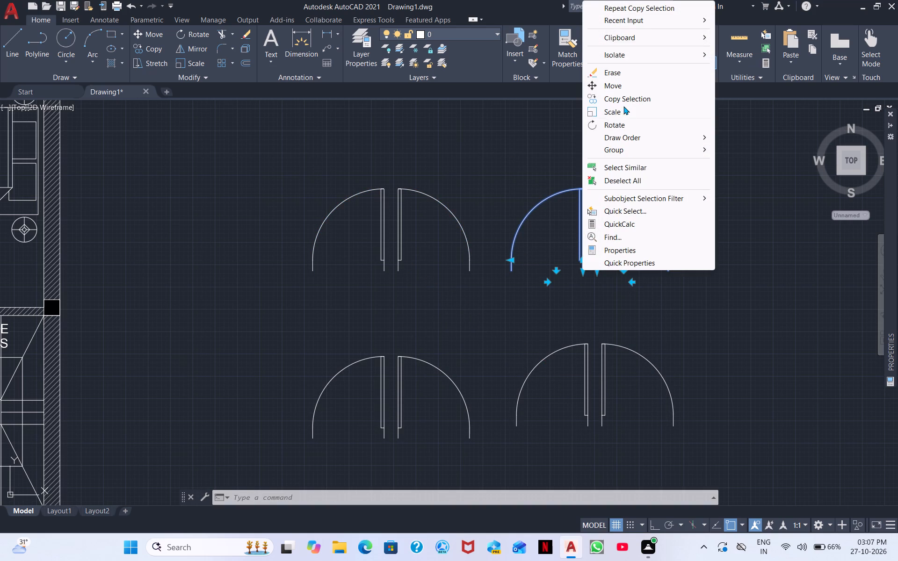
pyautogui.click(657, 525)
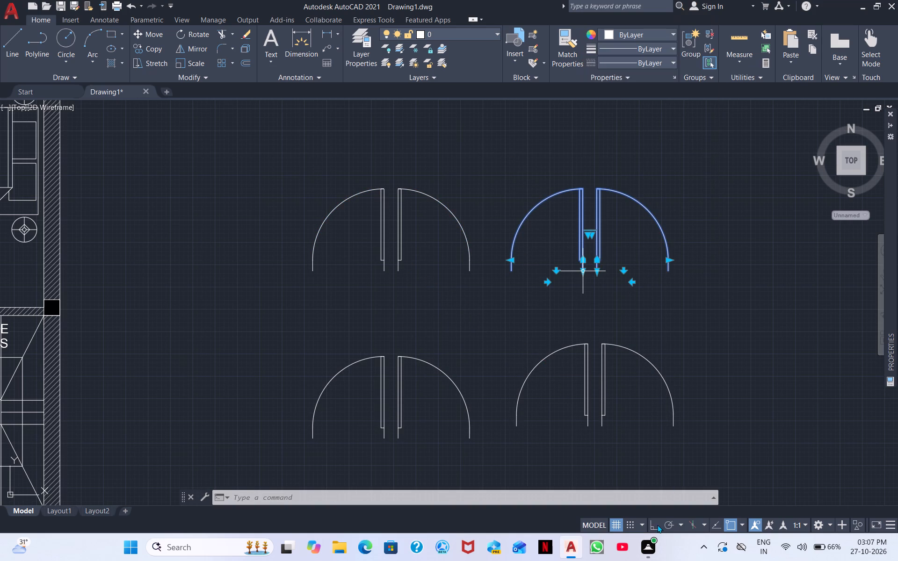
pyautogui.rightClick(630, 309)
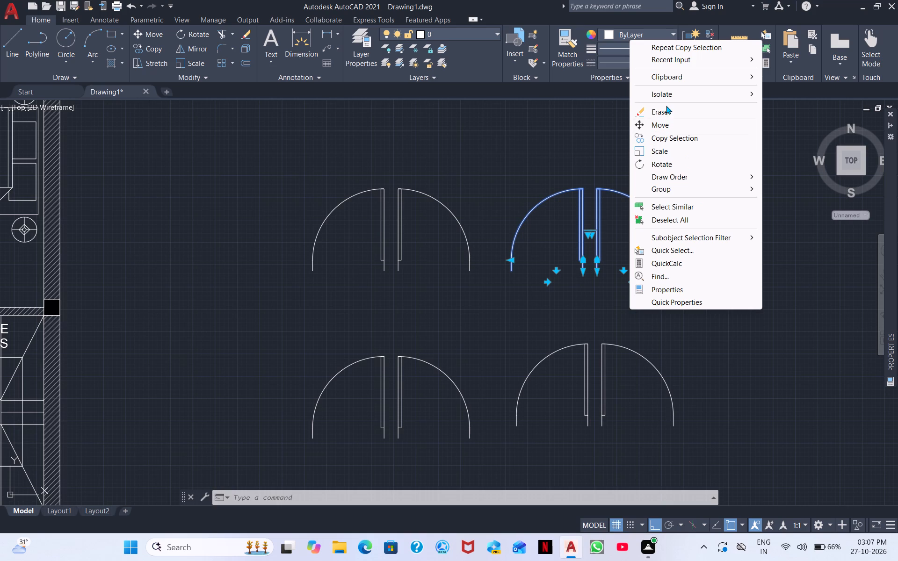
pyautogui.click(655, 161)
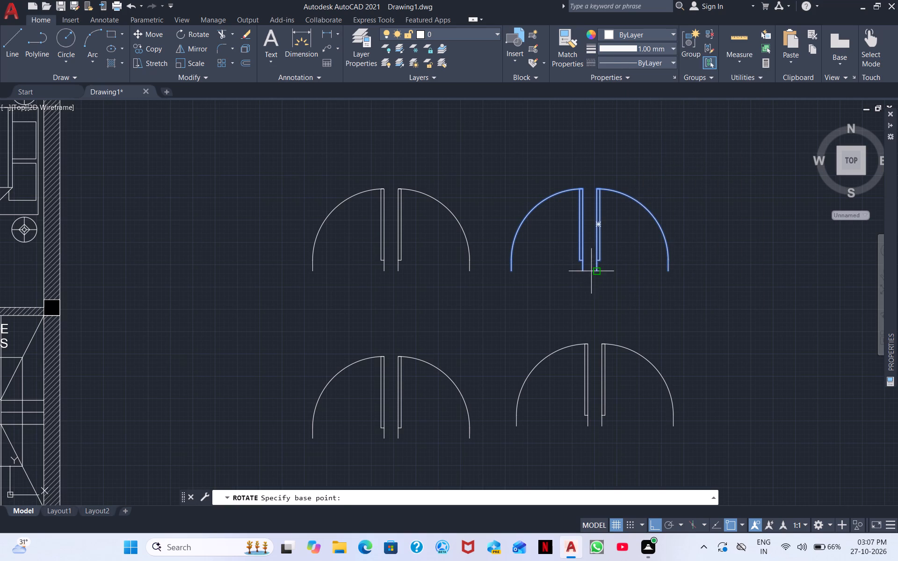
pyautogui.click(594, 272)
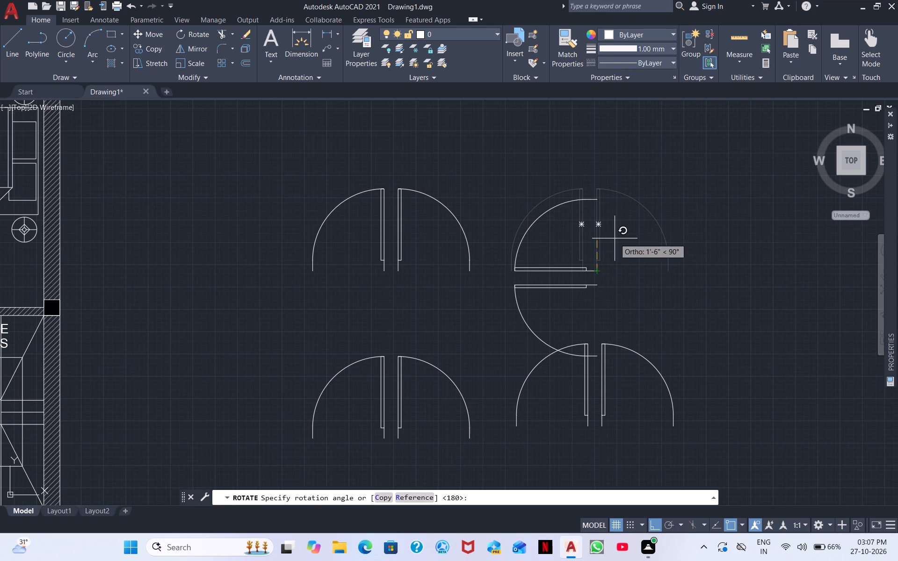
pyautogui.click(628, 169)
# Move the lower-right door pair farther down, well clear of the rotated pair above it.
pyautogui.click(682, 463)
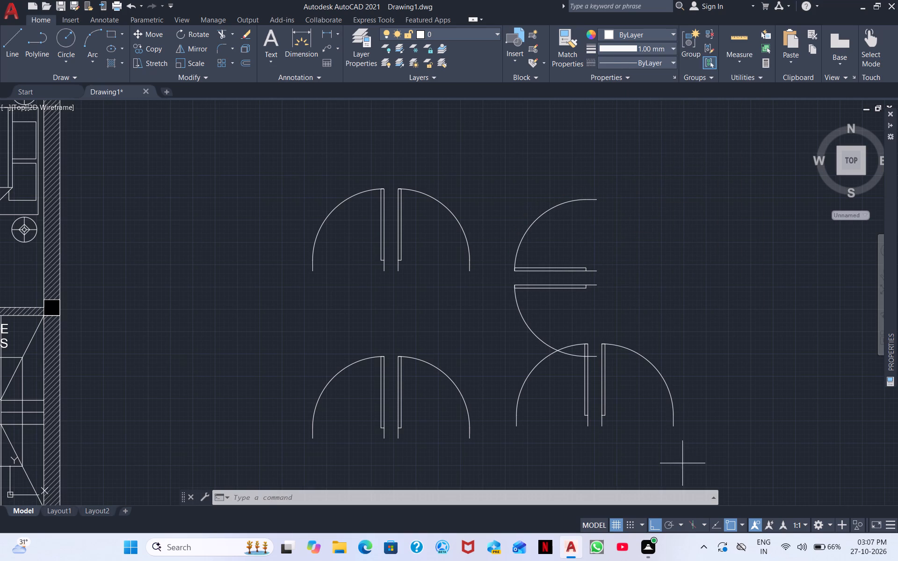
pyautogui.click(578, 408)
pyautogui.rightClick(582, 403)
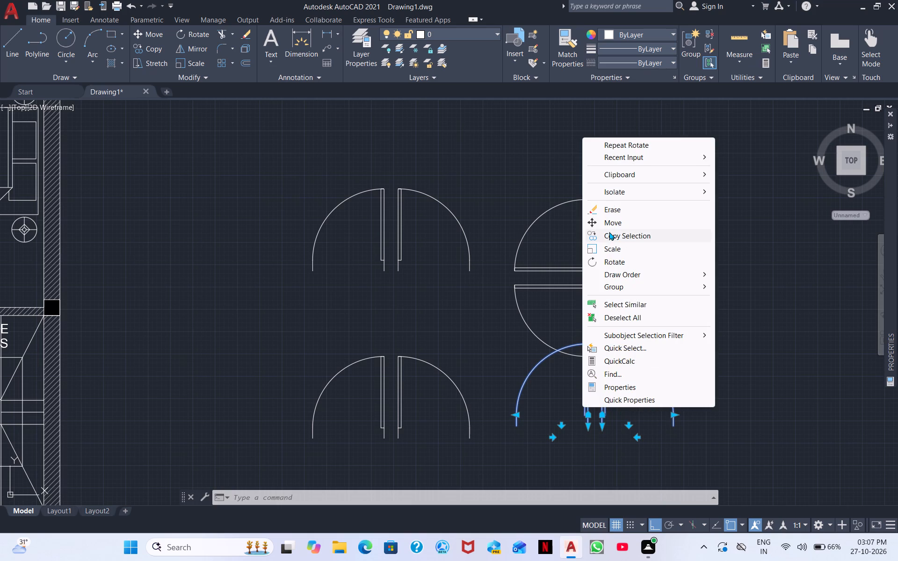
pyautogui.click(623, 221)
pyautogui.moveTo(606, 372); pyautogui.dragTo(607, 382)
pyautogui.click(612, 422)
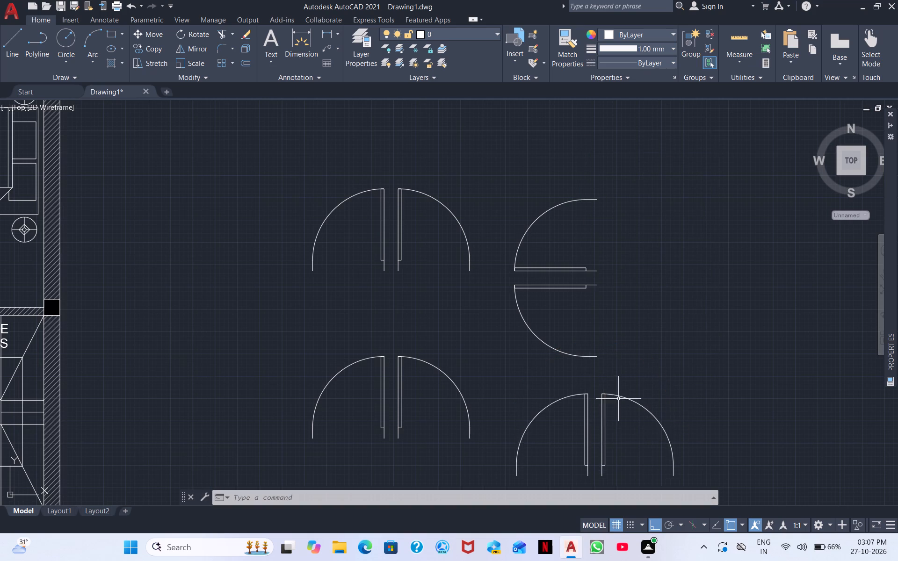
pyautogui.moveTo(618, 398); pyautogui.dragTo(559, 250, button='middle')
pyautogui.moveTo(563, 306); pyautogui.dragTo(553, 307)
pyautogui.click(473, 283)
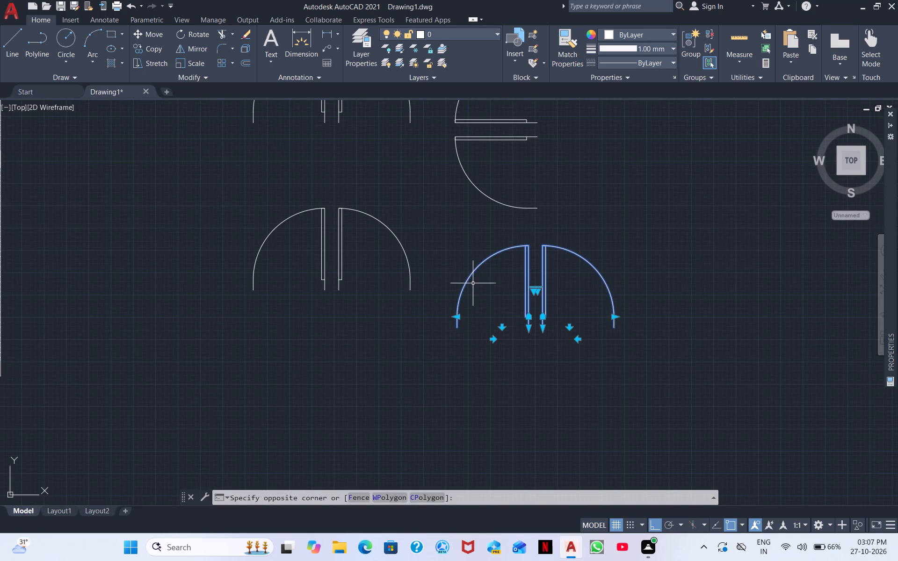
pyautogui.rightClick(579, 318)
pyautogui.click(620, 135)
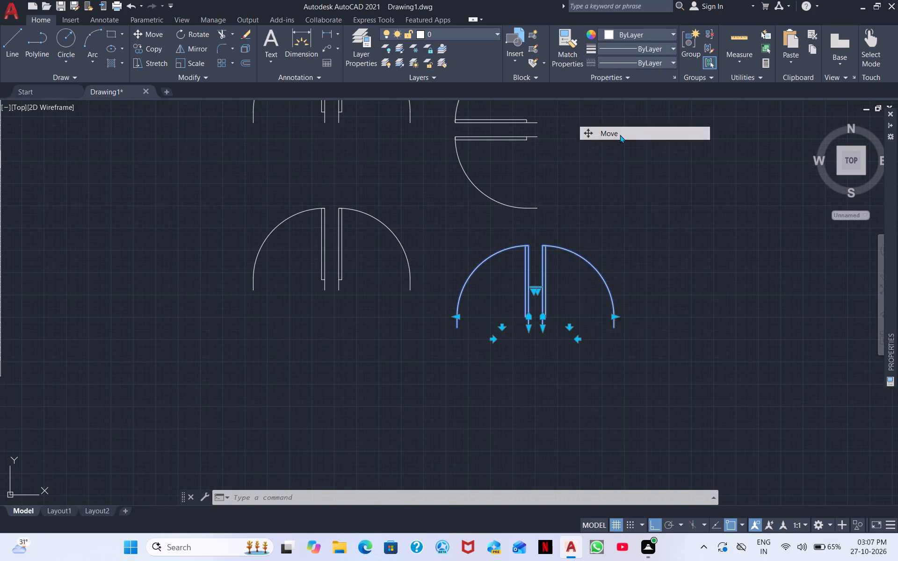
pyautogui.click(554, 267)
pyautogui.click(545, 306)
# Rotate the lower-right door pair 270° about the bottom end of its right-hand door's jamb.
pyautogui.click(565, 370)
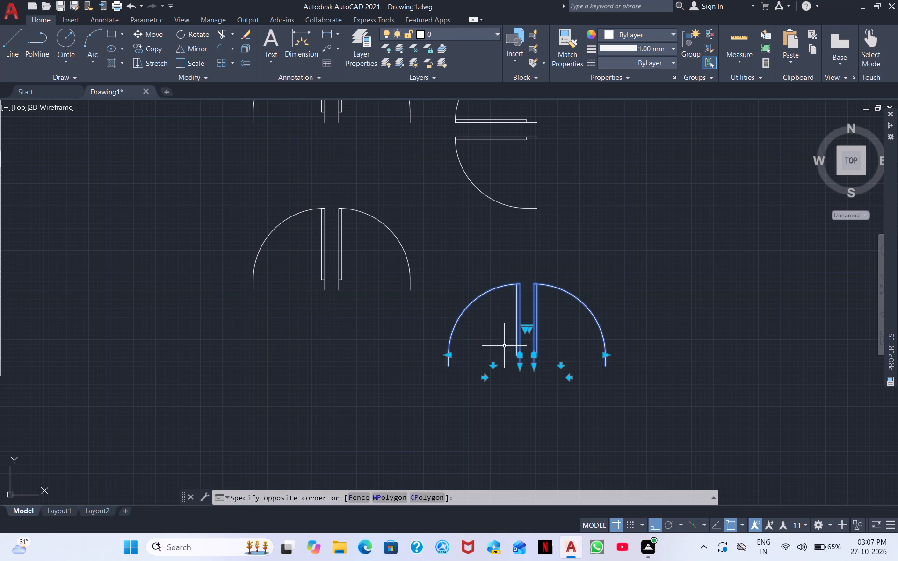
pyautogui.click(504, 346)
pyautogui.rightClick(547, 363)
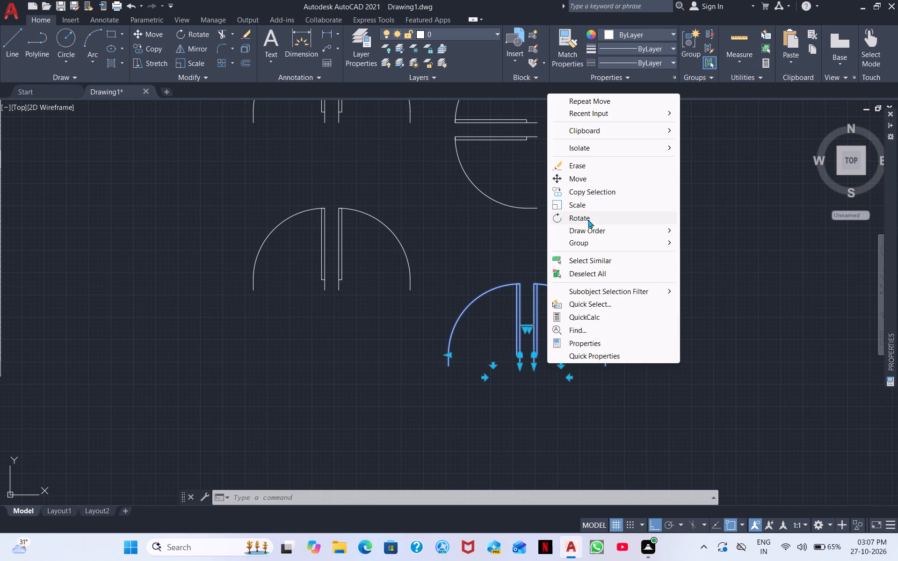
pyautogui.click(588, 220)
pyautogui.click(535, 368)
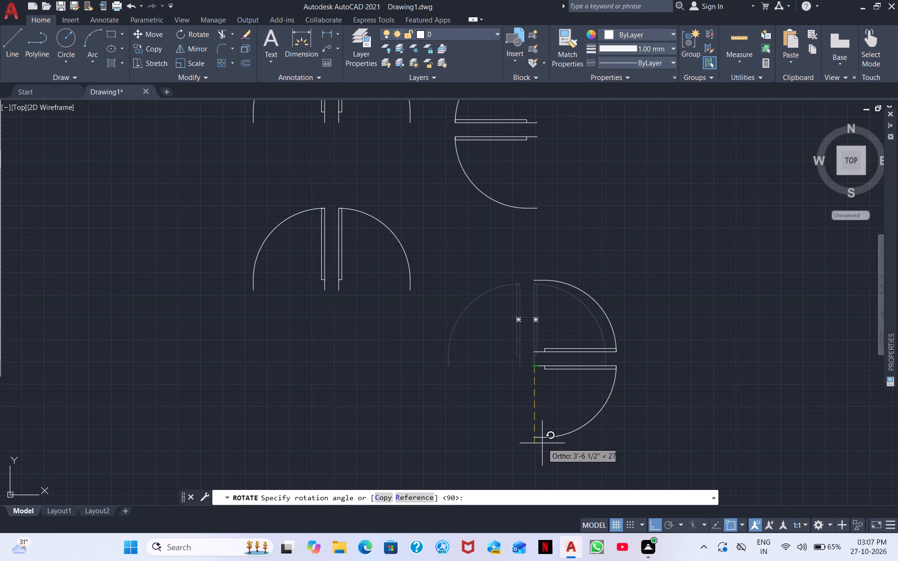
pyautogui.click(538, 459)
# Rotate the lower-left door pair 180° about a point just beside the bottom end of its right-hand door's jamb.
pyautogui.moveTo(390, 343); pyautogui.dragTo(592, 400, button='middle')
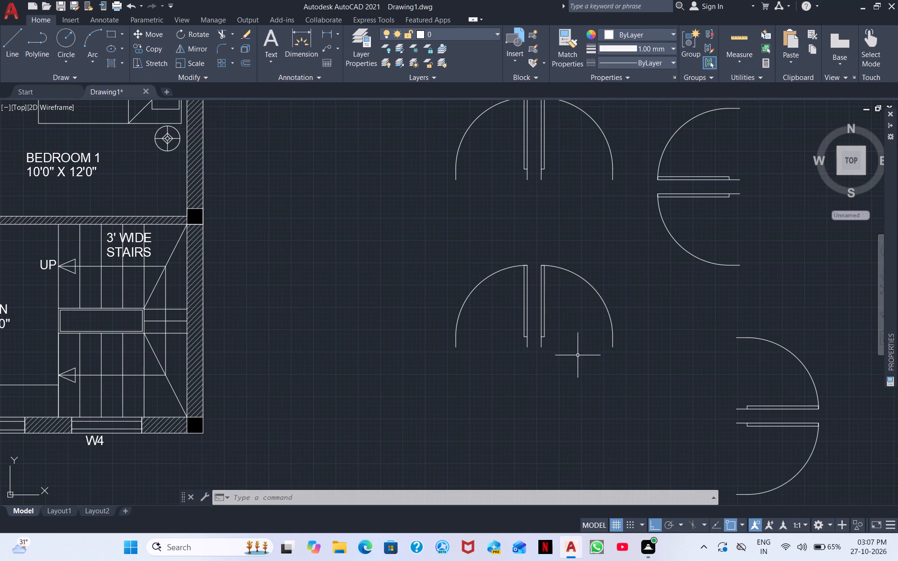
pyautogui.moveTo(578, 355); pyautogui.dragTo(563, 326)
pyautogui.click(487, 282)
pyautogui.rightClick(516, 325)
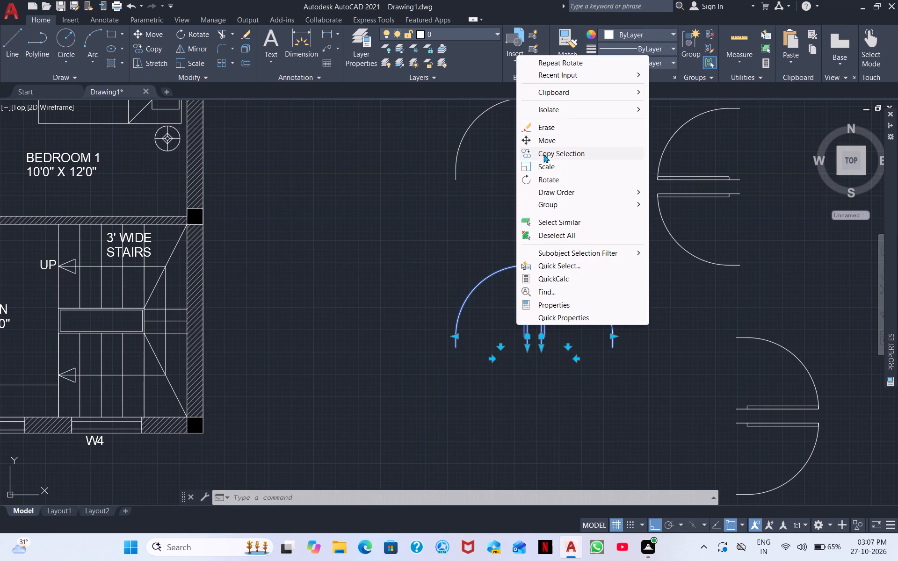
pyautogui.click(549, 184)
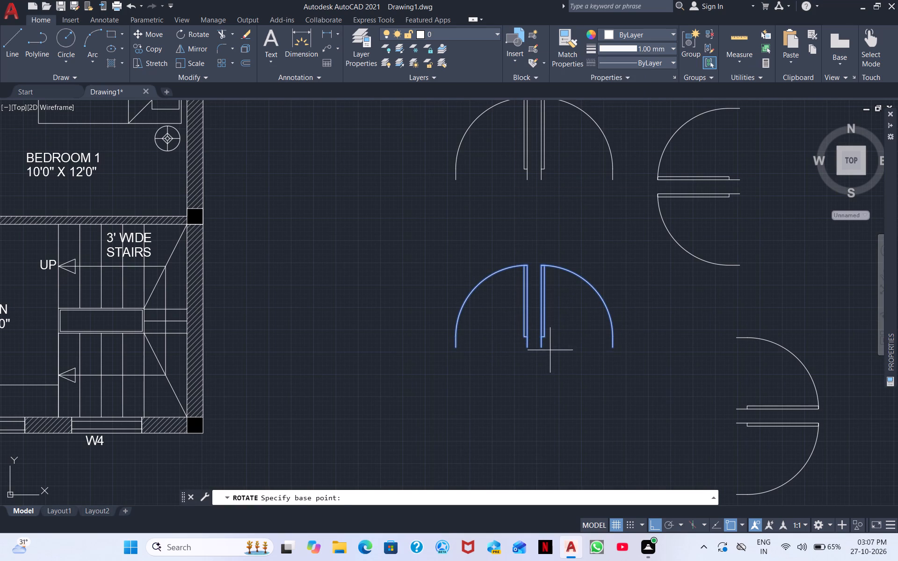
pyautogui.click(550, 349)
pyautogui.click(288, 310)
# Move all four door pairs together horizontally toward the upper floor plan with Ortho on.
pyautogui.scroll(-1, 298, 316)
pyautogui.moveTo(462, 345); pyautogui.dragTo(500, 307, button='middle')
pyautogui.scroll(-1, 527, 272)
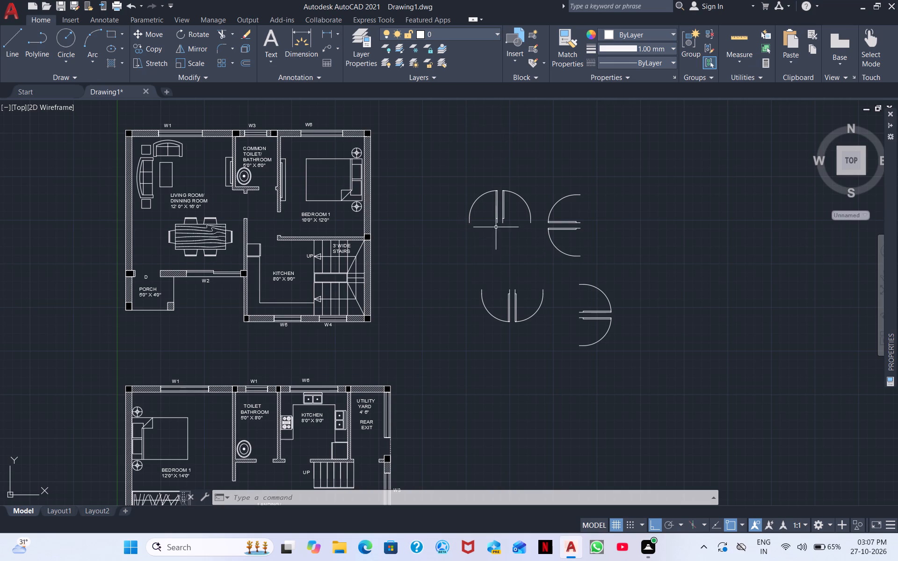
pyautogui.moveTo(653, 379); pyautogui.dragTo(612, 364)
pyautogui.click(483, 191)
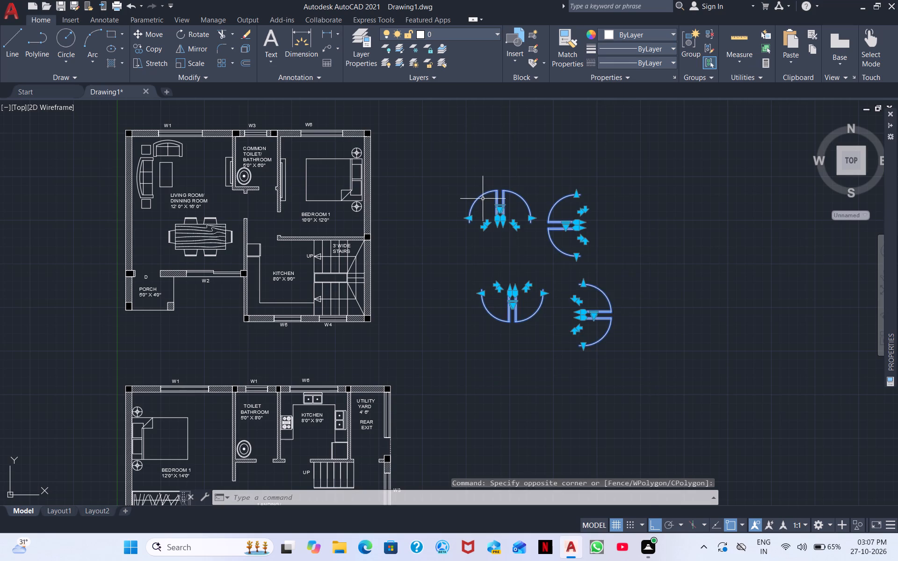
pyautogui.rightClick(520, 235)
pyautogui.click(566, 321)
pyautogui.click(505, 242)
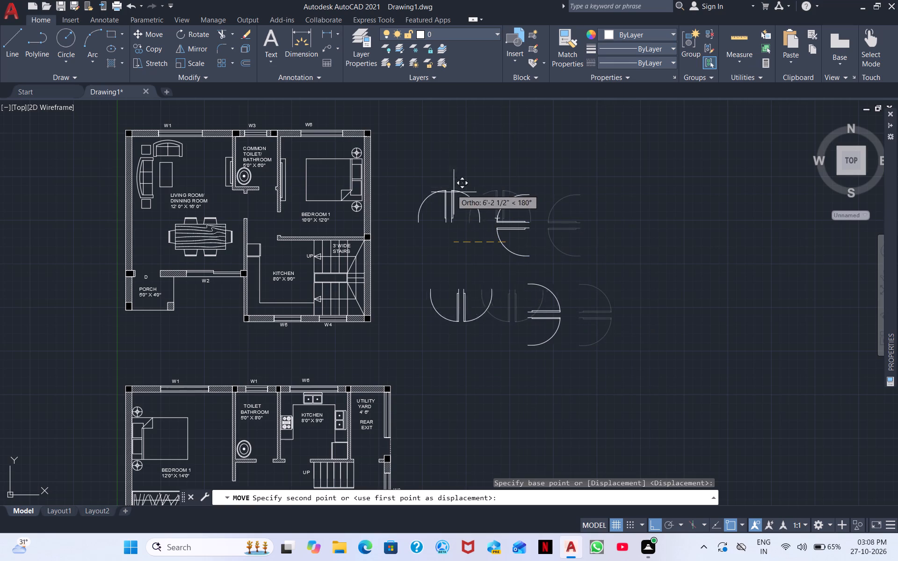
pyautogui.click(437, 181)
# Move the downward-swinging door pair straight up to sit just below the upward-swinging pair.
pyautogui.scroll(3, 507, 273)
pyautogui.scroll(-3, 437, 274)
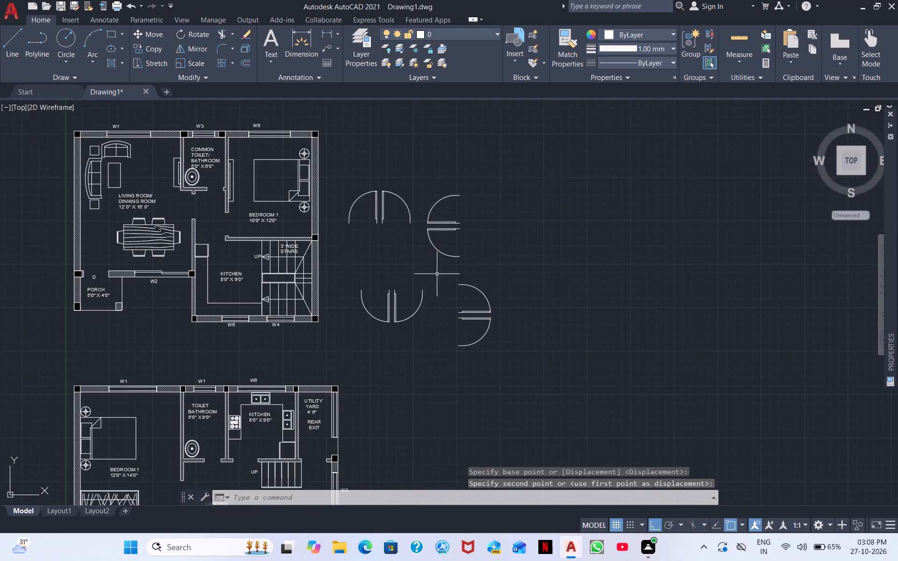
pyautogui.moveTo(423, 352); pyautogui.dragTo(419, 340)
pyautogui.click(371, 298)
pyautogui.rightClick(377, 319)
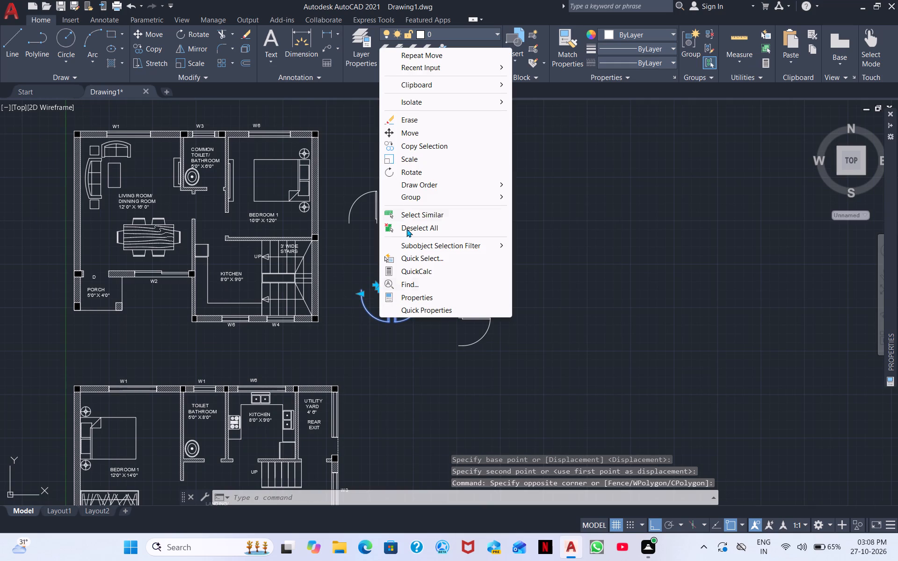
pyautogui.click(419, 133)
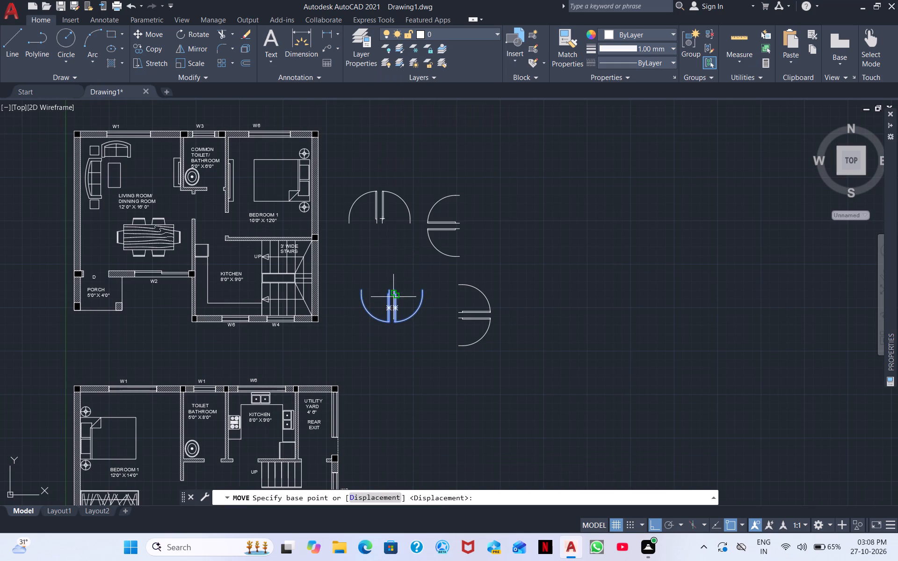
pyautogui.moveTo(396, 304); pyautogui.dragTo(394, 295)
pyautogui.click(363, 259)
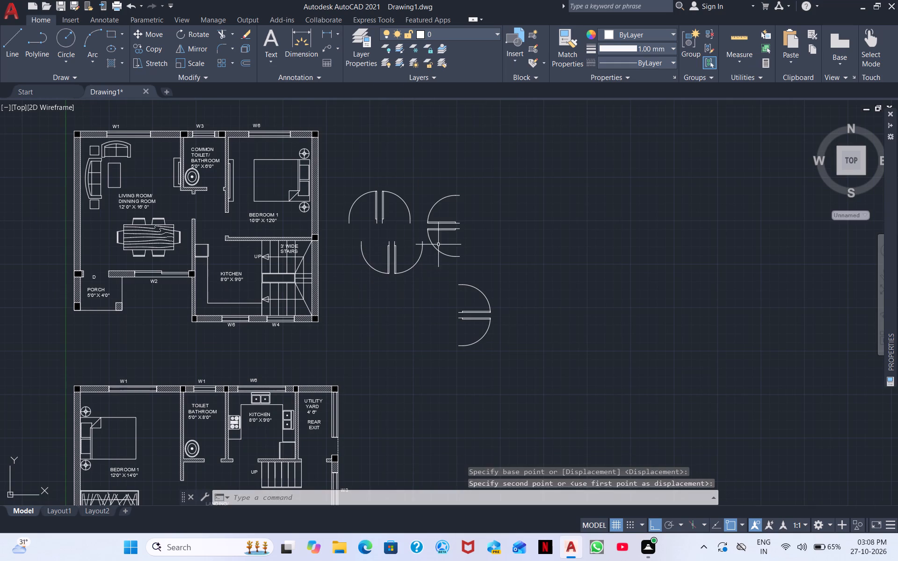
# Move the lower-right door pair straight up until it sits alongside the other sideways door pair.
pyautogui.scroll(-2, 454, 238)
pyautogui.scroll(2, 462, 258)
pyautogui.moveTo(477, 310); pyautogui.dragTo(475, 303)
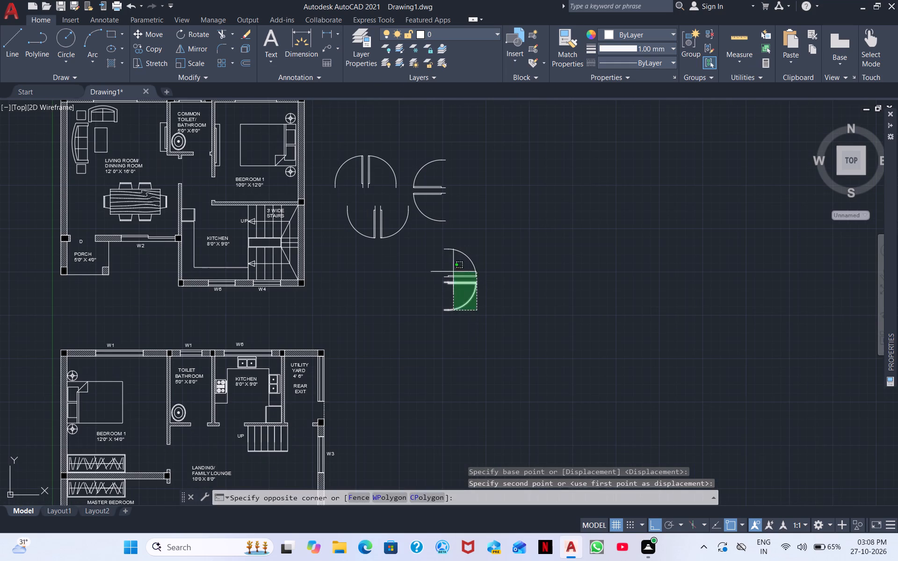
pyautogui.click(449, 265)
pyautogui.rightClick(493, 278)
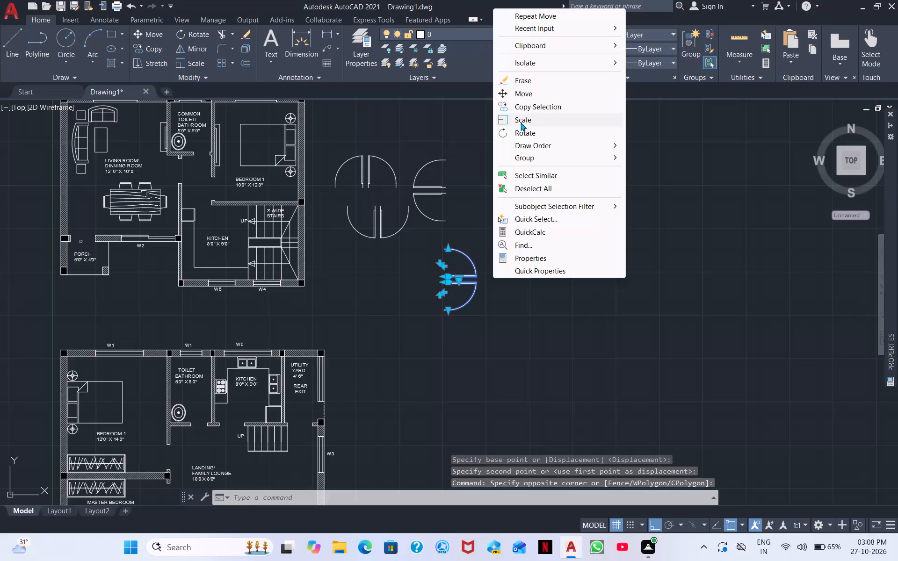
pyautogui.click(524, 98)
pyautogui.moveTo(470, 271); pyautogui.dragTo(471, 266)
pyautogui.click(512, 202)
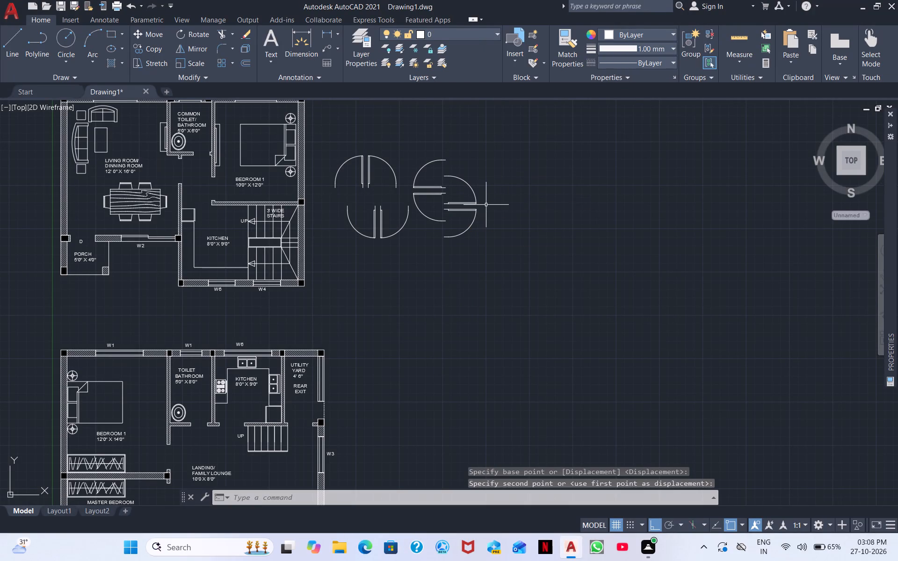
# Turn Ortho off and copy the left door of the upward-swinging pair into the common toilet/bathroom doorway.
pyautogui.scroll(2, 423, 203)
pyautogui.moveTo(407, 229); pyautogui.dragTo(877, 316, button='middle')
pyautogui.scroll(-2, 786, 332)
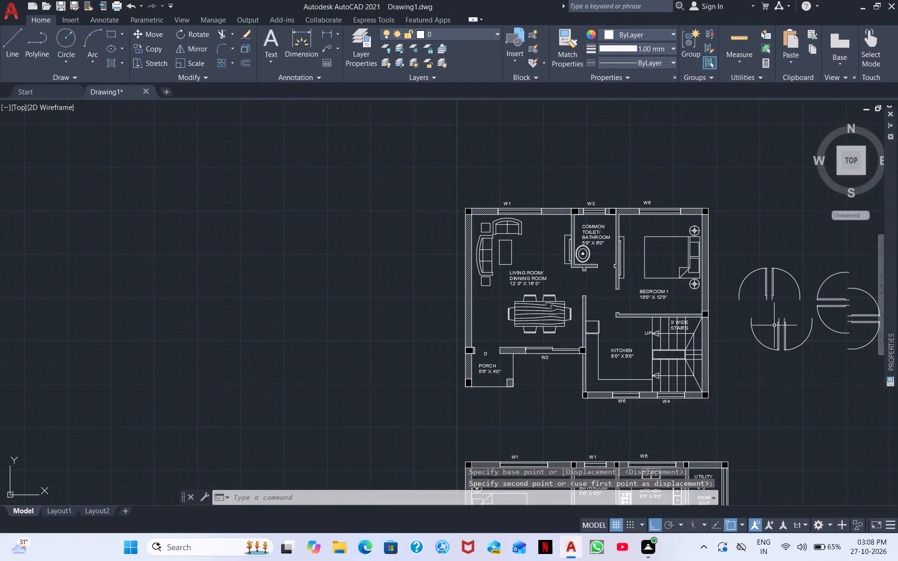
pyautogui.moveTo(760, 322); pyautogui.dragTo(339, 281, button='middle')
pyautogui.scroll(1, 339, 281)
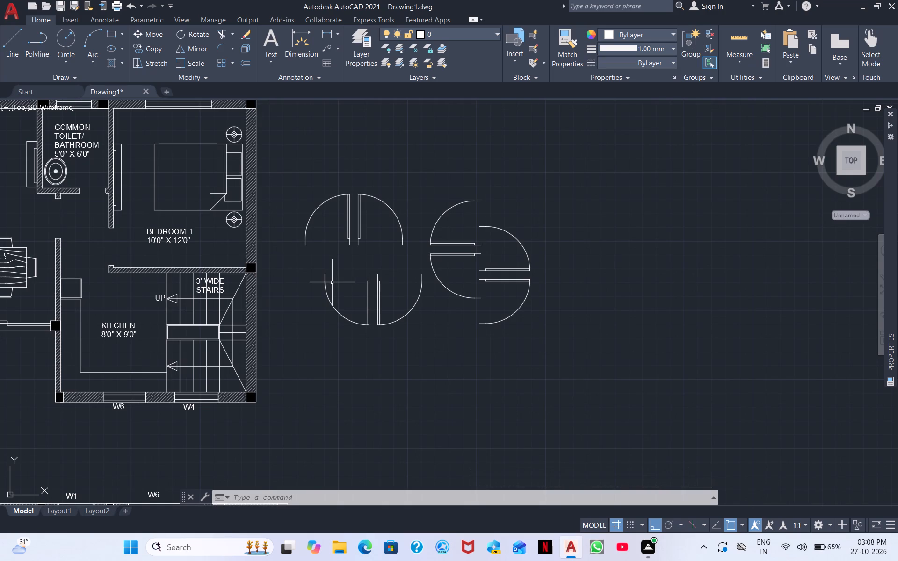
pyautogui.moveTo(352, 263); pyautogui.dragTo(418, 232, button='middle')
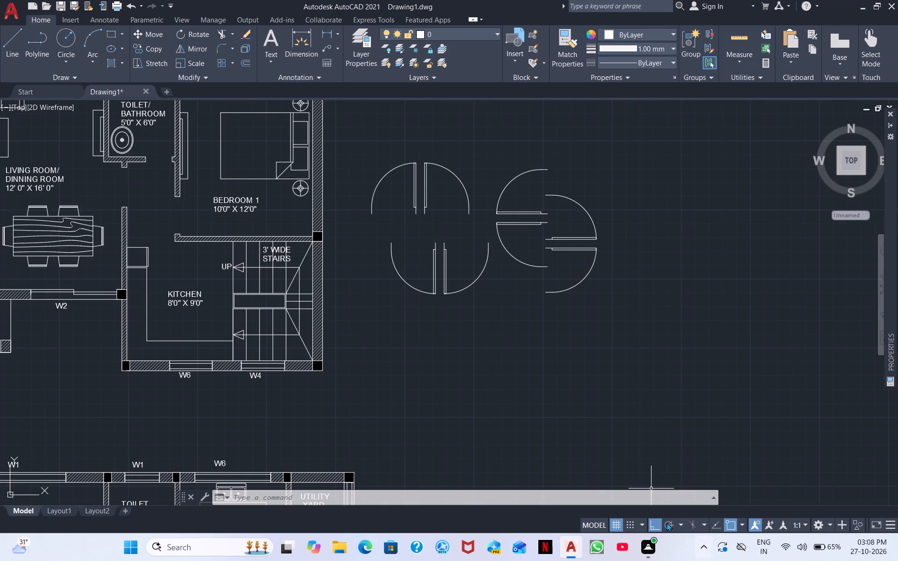
pyautogui.click(657, 530)
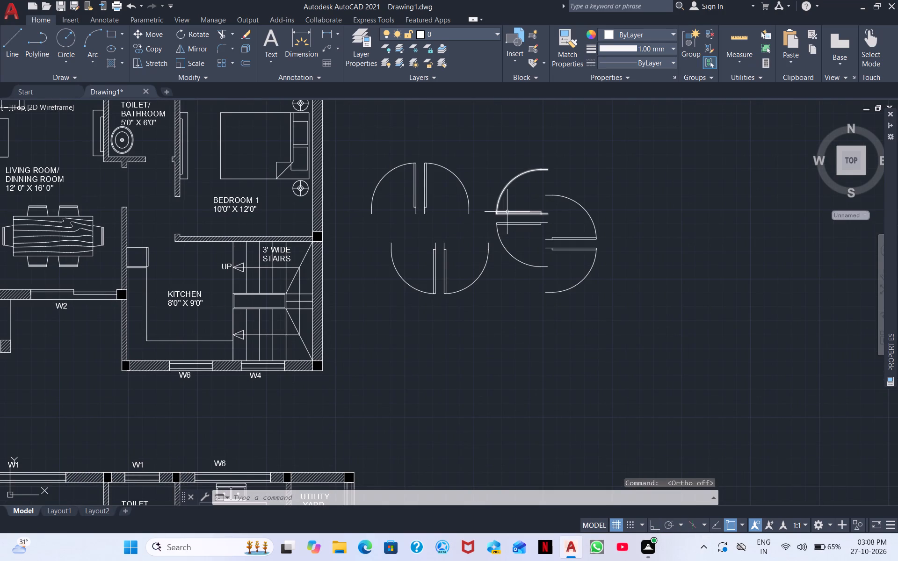
pyautogui.click(402, 179)
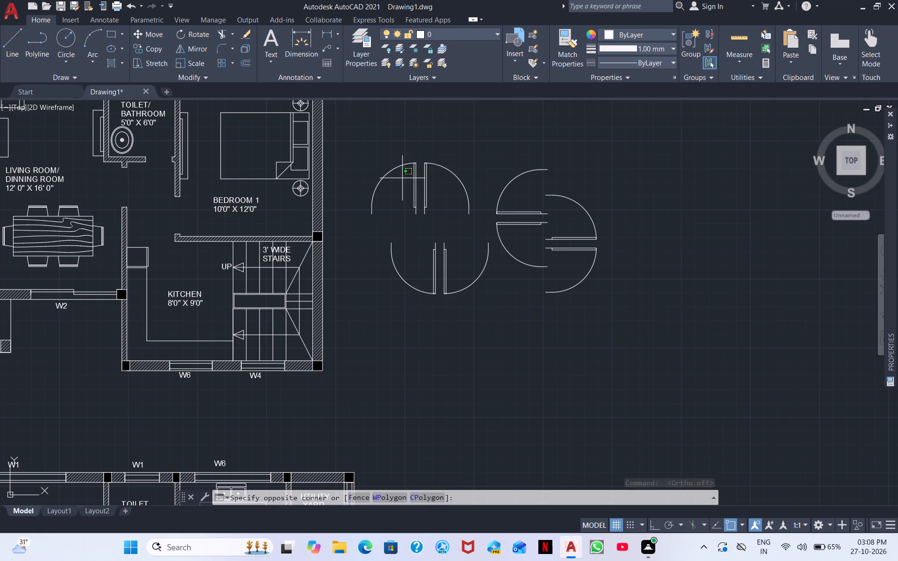
pyautogui.click(369, 165)
pyautogui.rightClick(383, 192)
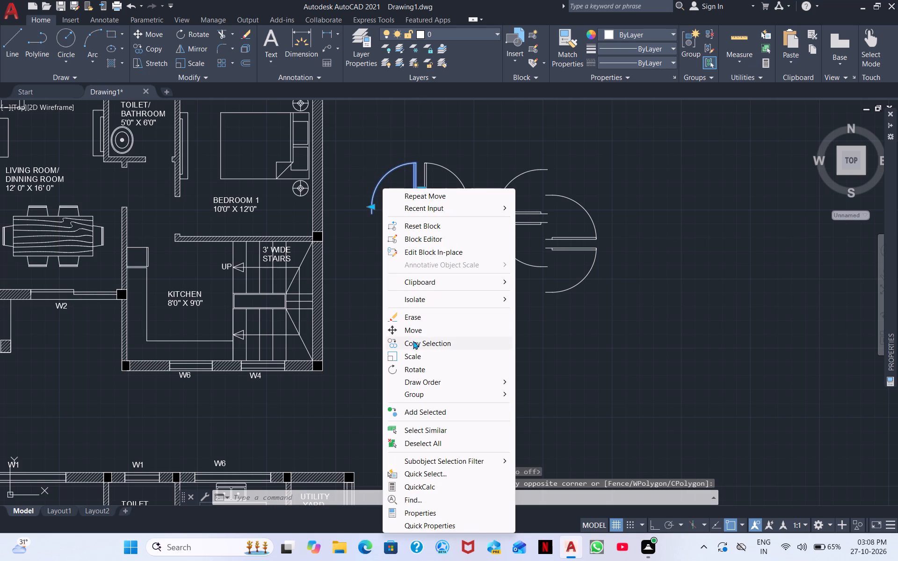
pyautogui.click(413, 341)
pyautogui.click(371, 195)
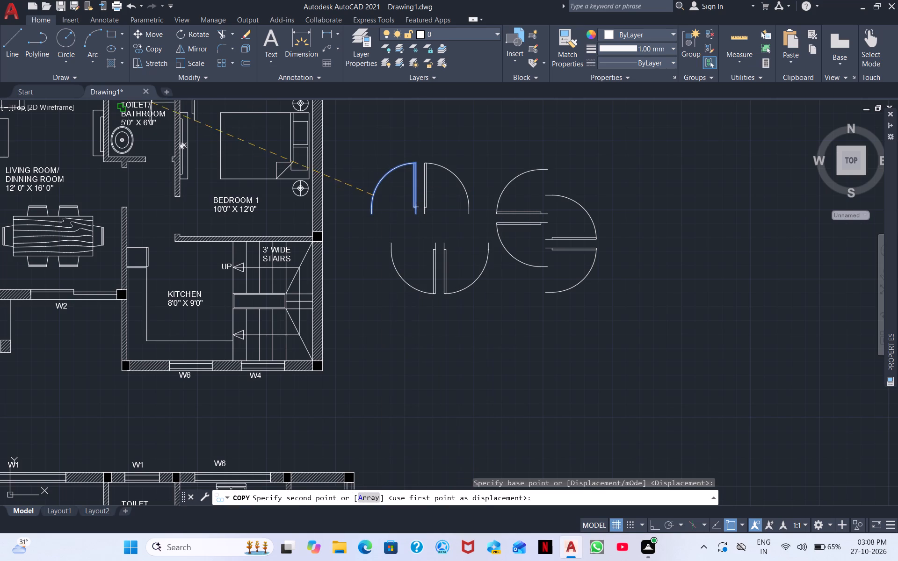
pyautogui.click(126, 150)
pyautogui.rightClick(321, 177)
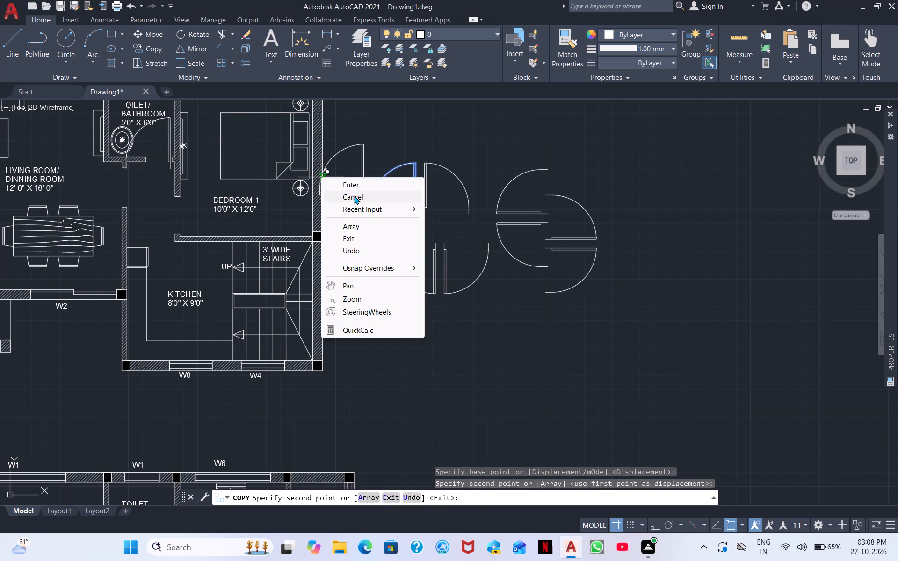
pyautogui.click(358, 178)
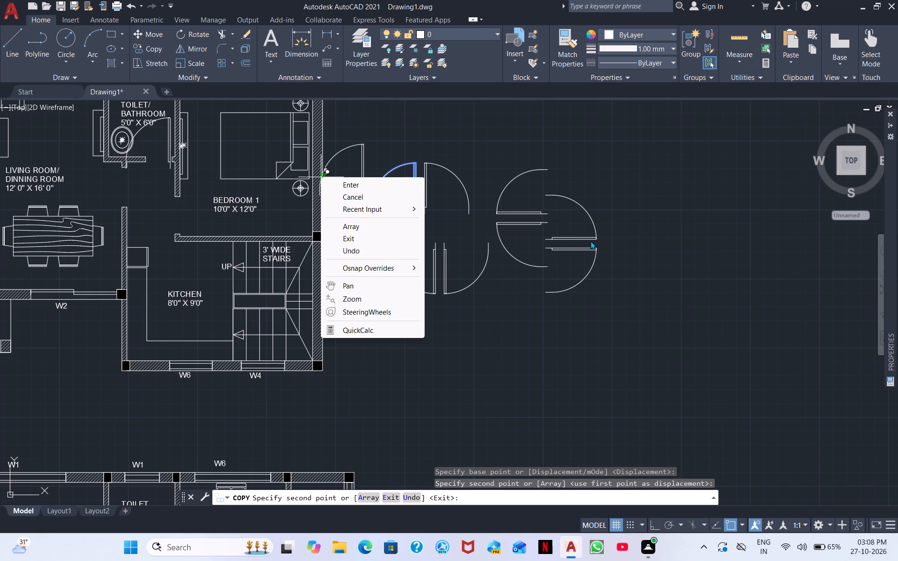
pyautogui.click(590, 241)
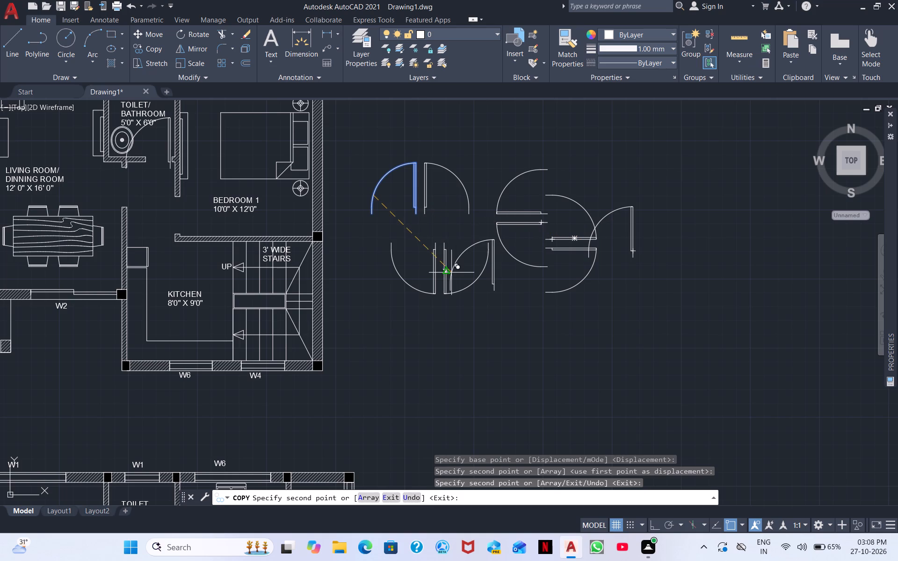
pyautogui.rightClick(451, 272)
pyautogui.click(509, 278)
# Erase the stray door copy beside the rightmost door pair.
pyautogui.moveTo(641, 241); pyautogui.dragTo(641, 241)
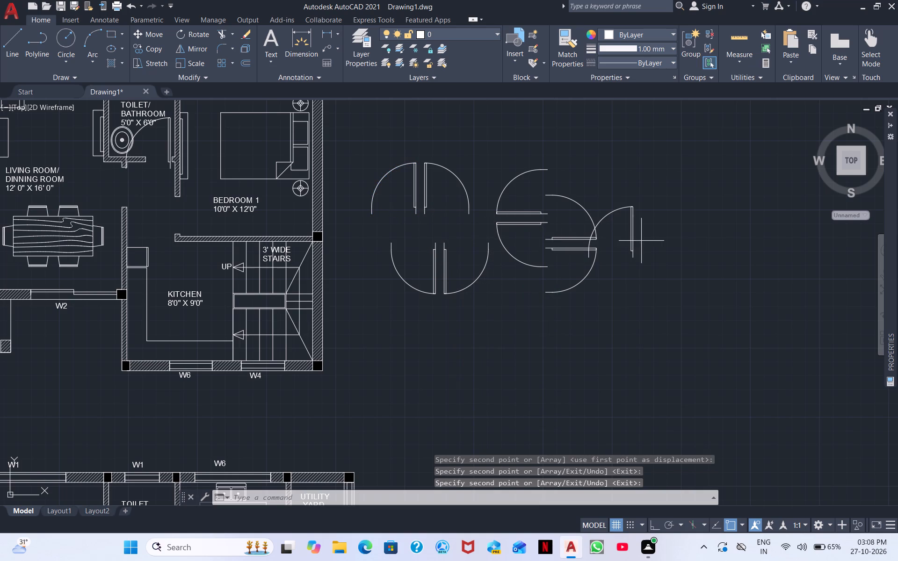
pyautogui.moveTo(641, 241); pyautogui.dragTo(637, 244)
pyautogui.moveTo(599, 207); pyautogui.dragTo(615, 206)
pyautogui.rightClick(681, 212)
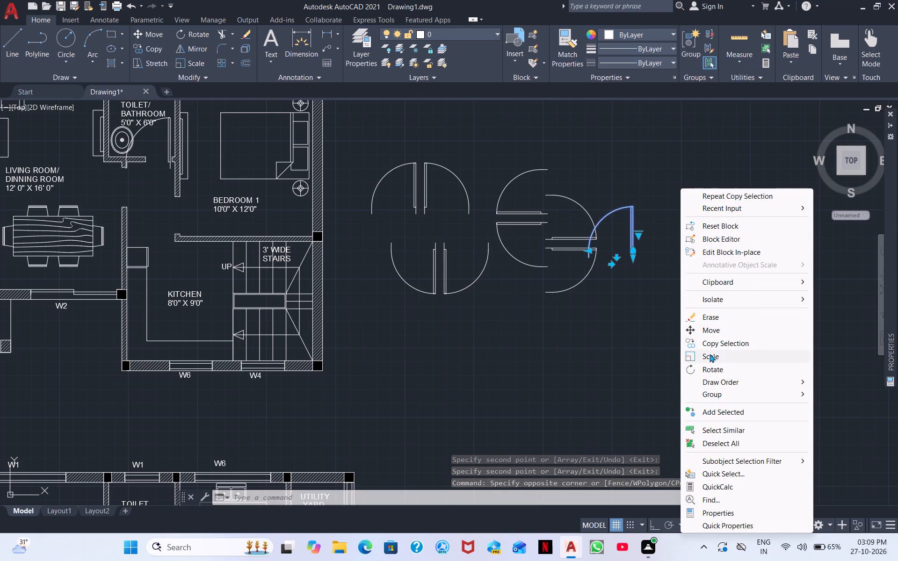
pyautogui.click(711, 320)
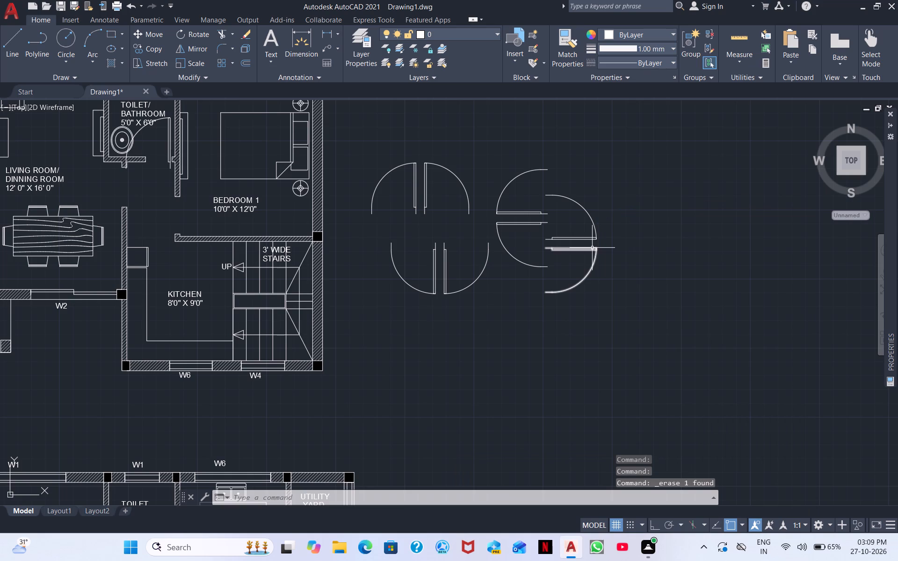
# Copy the upper door of the rightmost pair into the Bedroom 1 doorway, at the end of the wall above the stairs.
pyautogui.click(593, 237)
pyautogui.rightClick(670, 248)
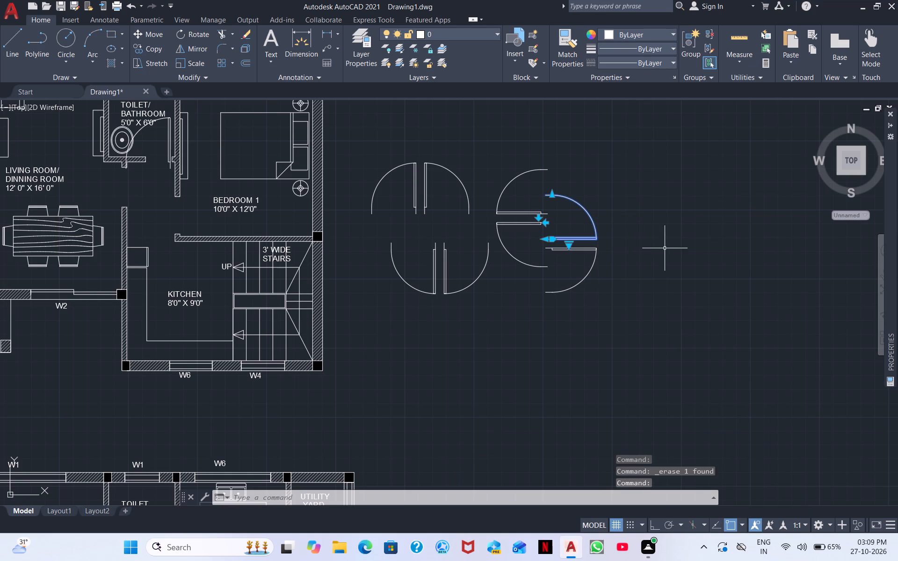
pyautogui.click(707, 343)
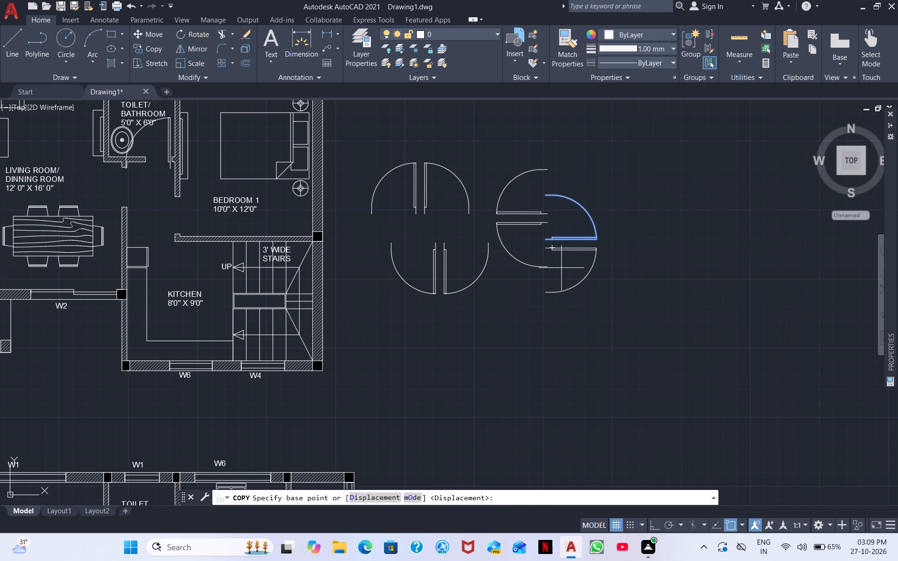
pyautogui.click(546, 238)
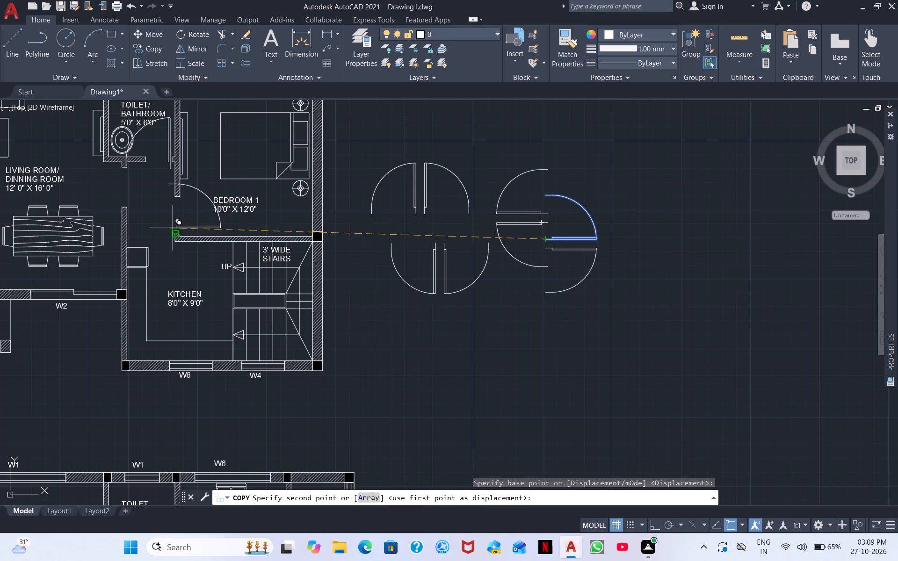
pyautogui.click(173, 228)
pyautogui.rightClick(432, 220)
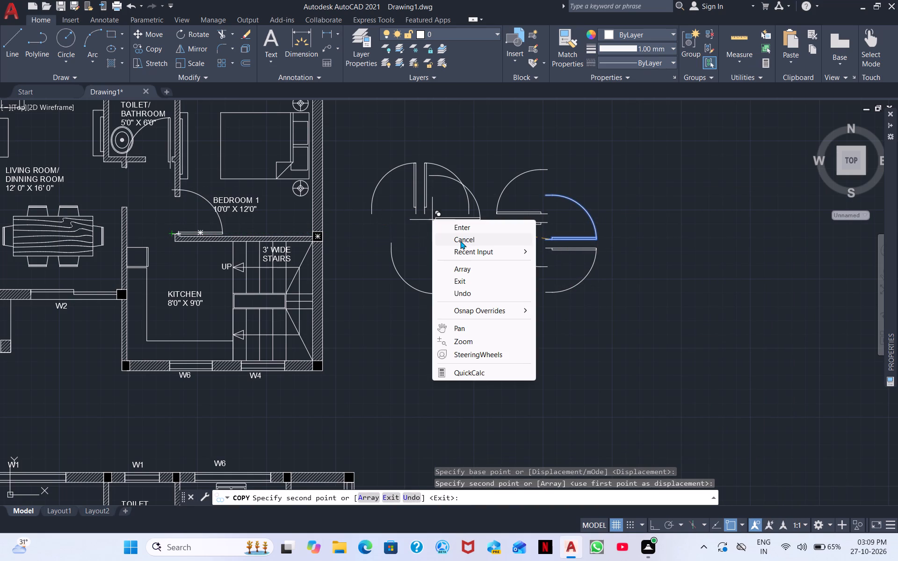
pyautogui.click(462, 238)
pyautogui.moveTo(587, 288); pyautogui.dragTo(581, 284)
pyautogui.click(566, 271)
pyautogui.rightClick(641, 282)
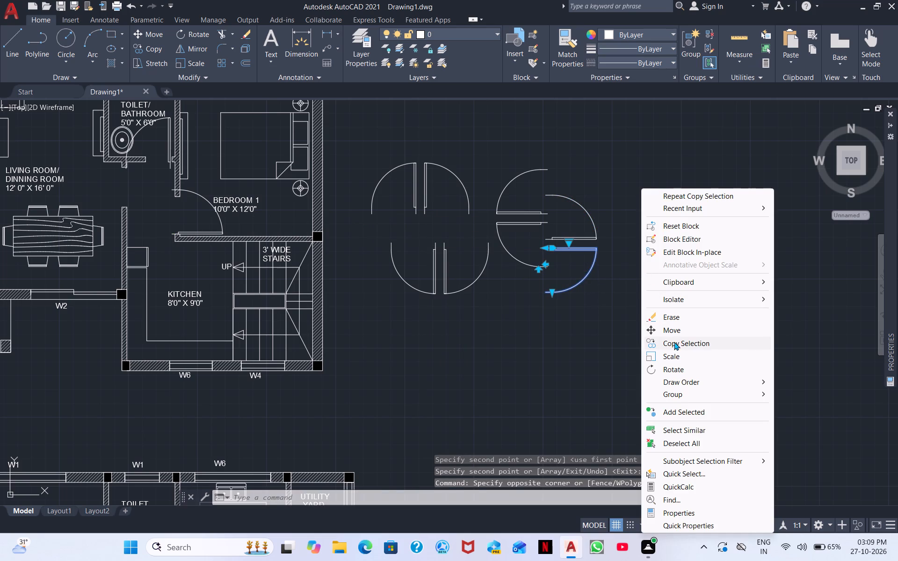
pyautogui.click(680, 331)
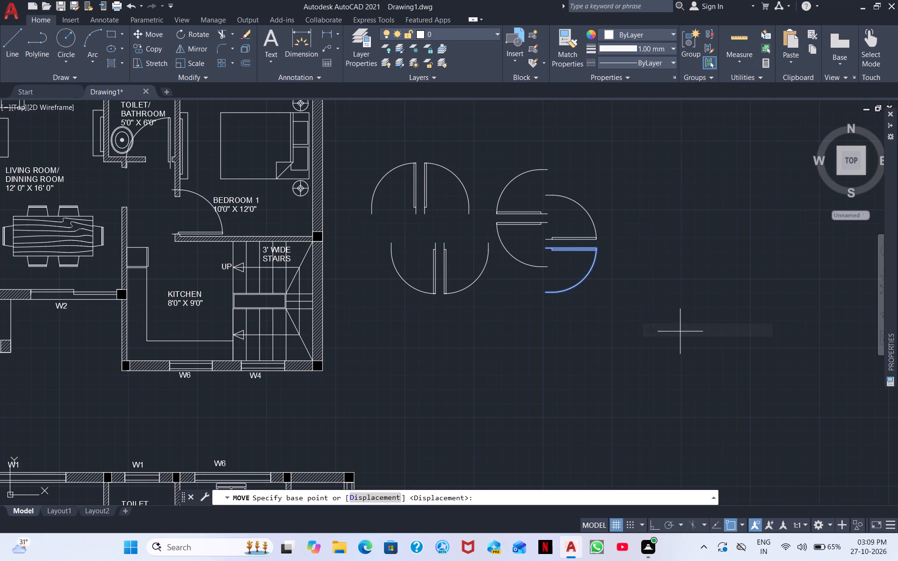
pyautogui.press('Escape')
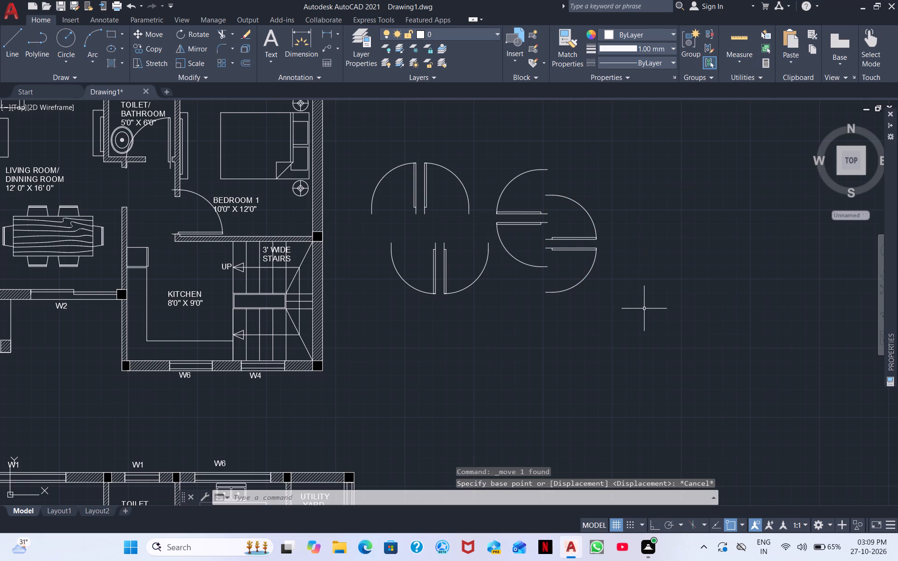
# Copy the lower door of the rightmost pair into the opening between the living/dining room and the passage below the common toilet.
pyautogui.click(644, 310)
pyautogui.click(574, 277)
pyautogui.rightClick(630, 292)
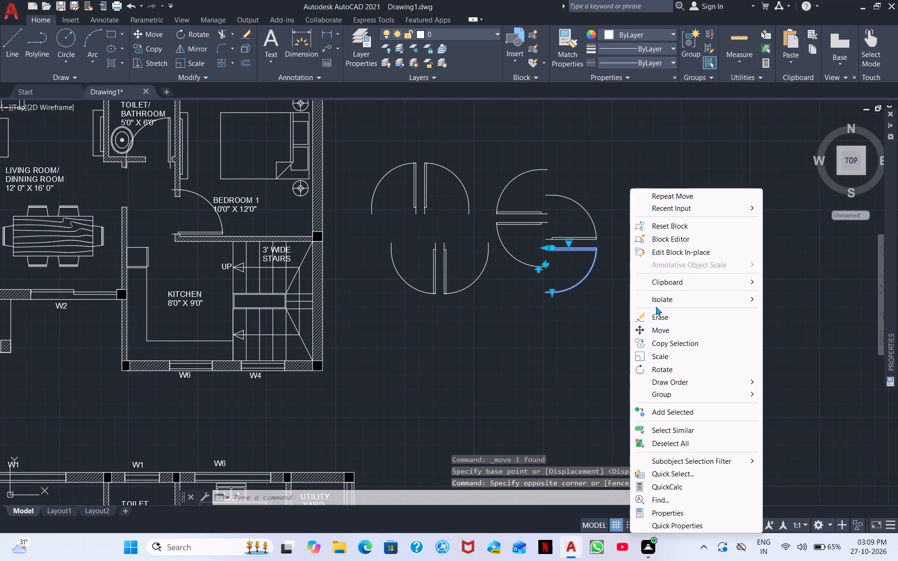
pyautogui.click(673, 344)
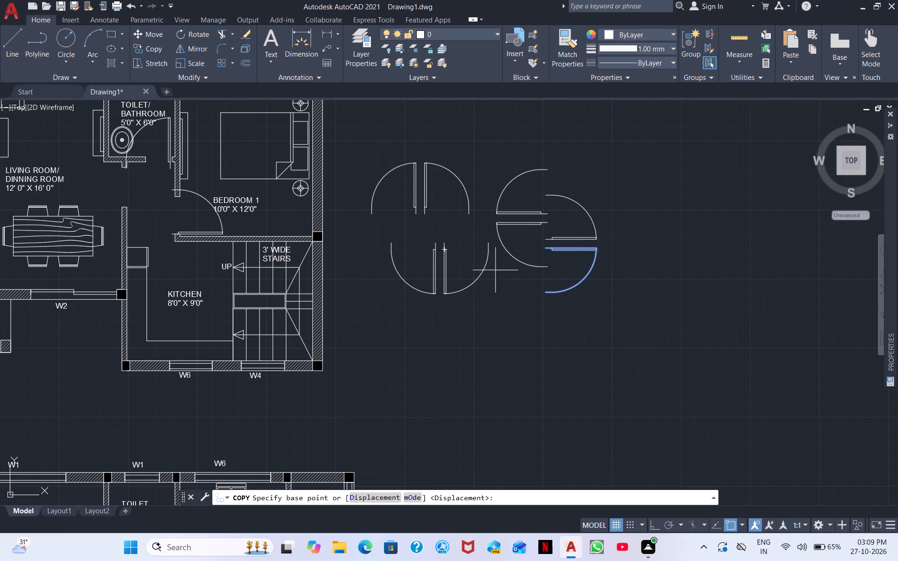
pyautogui.click(558, 286)
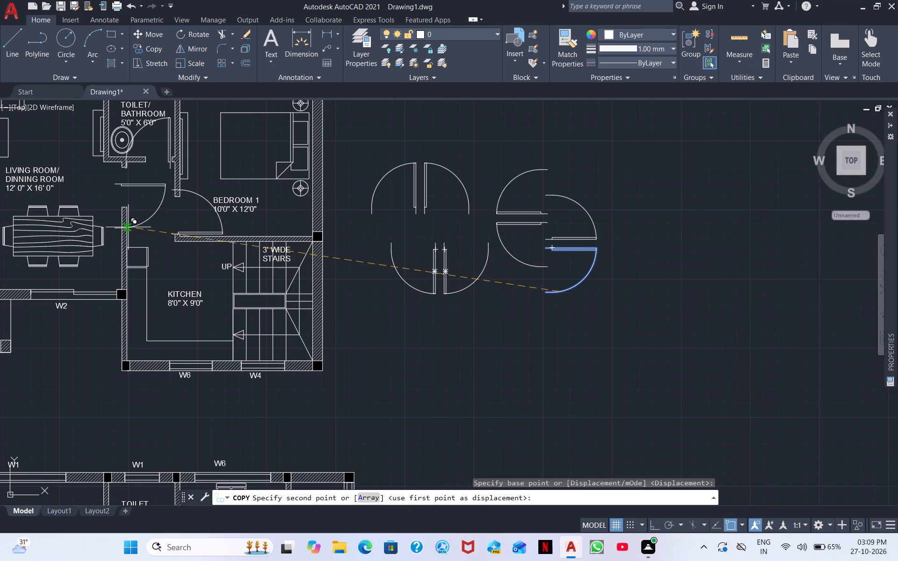
pyautogui.scroll(3, 131, 221)
pyautogui.moveTo(128, 181); pyautogui.dragTo(214, 355, button='middle')
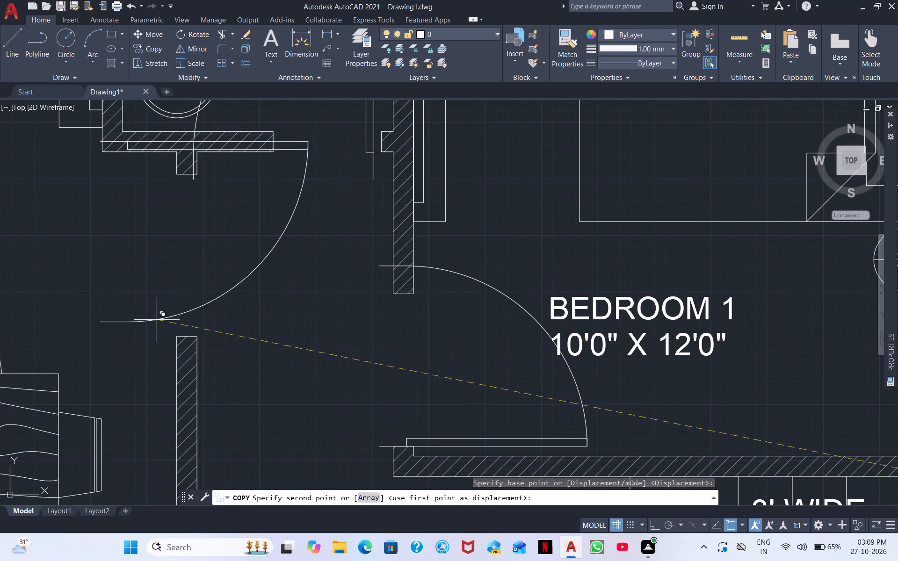
pyautogui.click(175, 359)
pyautogui.press('Escape')
# Copy the right door of the upward-swinging pair into the main entrance opening marked D above the porch.
pyautogui.scroll(-2, 247, 357)
pyautogui.moveTo(328, 381); pyautogui.dragTo(330, 353, button='middle')
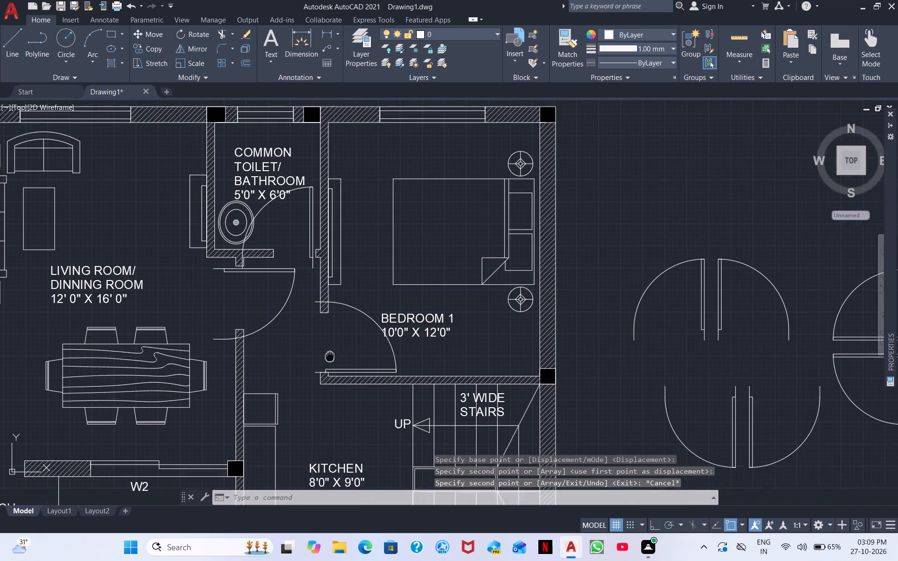
pyautogui.moveTo(330, 353); pyautogui.dragTo(331, 306, button='middle')
pyautogui.scroll(-1, 334, 305)
pyautogui.moveTo(329, 315); pyautogui.dragTo(355, 276, button='middle')
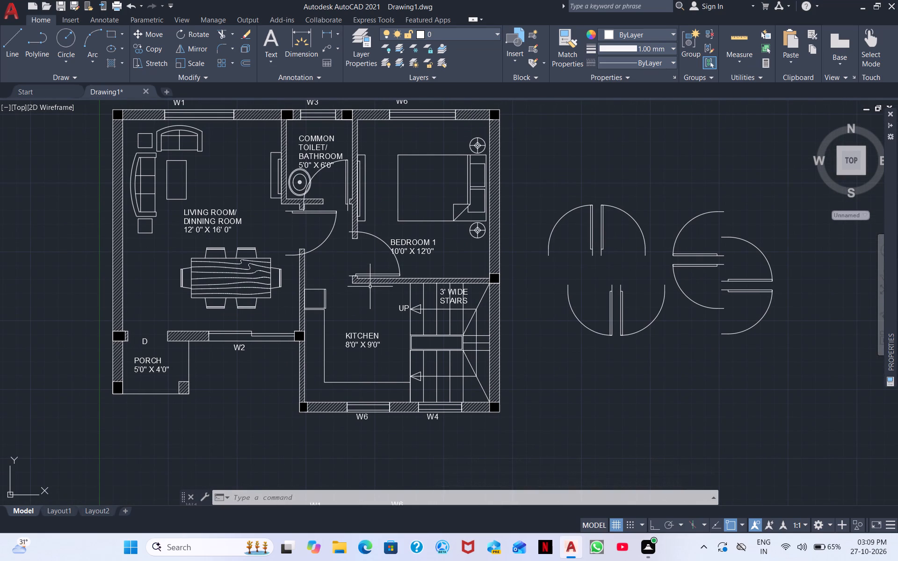
pyautogui.click(601, 240)
pyautogui.rightClick(608, 259)
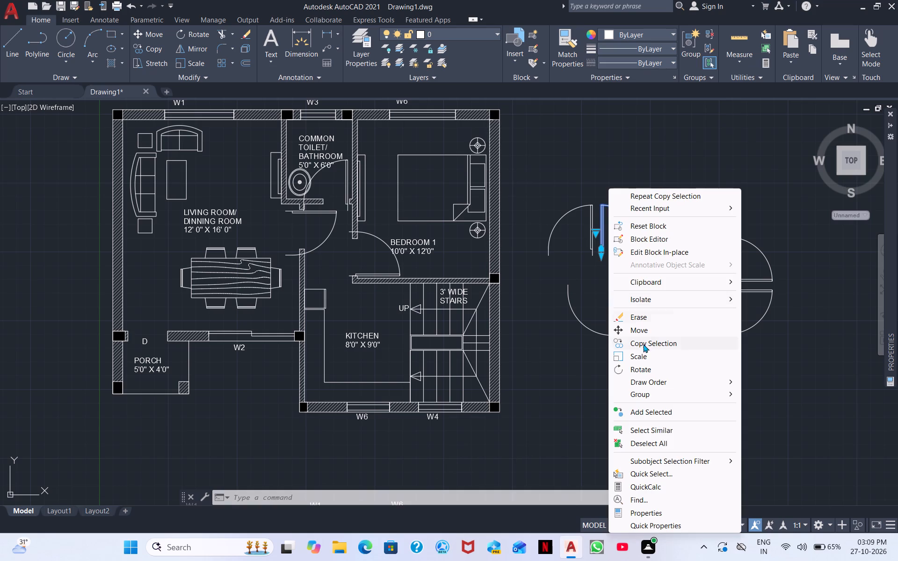
pyautogui.click(639, 348)
pyautogui.scroll(3, 611, 277)
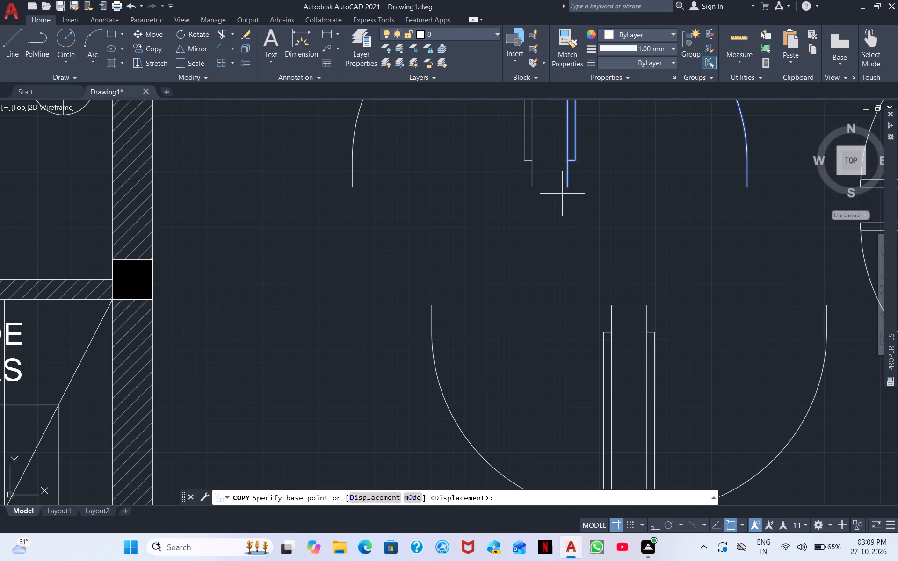
pyautogui.click(562, 191)
pyautogui.moveTo(334, 338); pyautogui.dragTo(760, 165, button='middle')
pyautogui.scroll(-3, 151, 245)
pyautogui.moveTo(76, 303); pyautogui.dragTo(77, 303, button='middle')
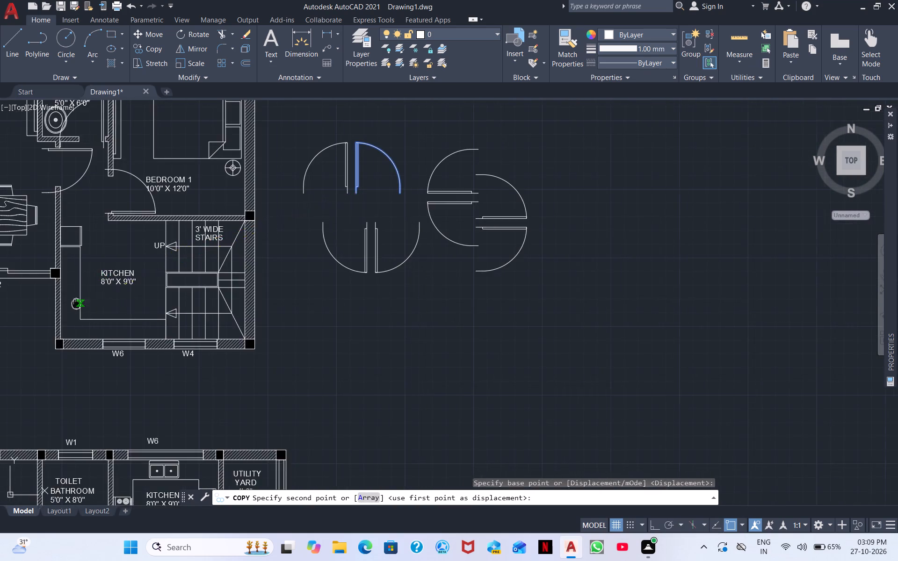
pyautogui.moveTo(77, 303); pyautogui.dragTo(432, 252, button='middle')
pyautogui.scroll(5, 233, 223)
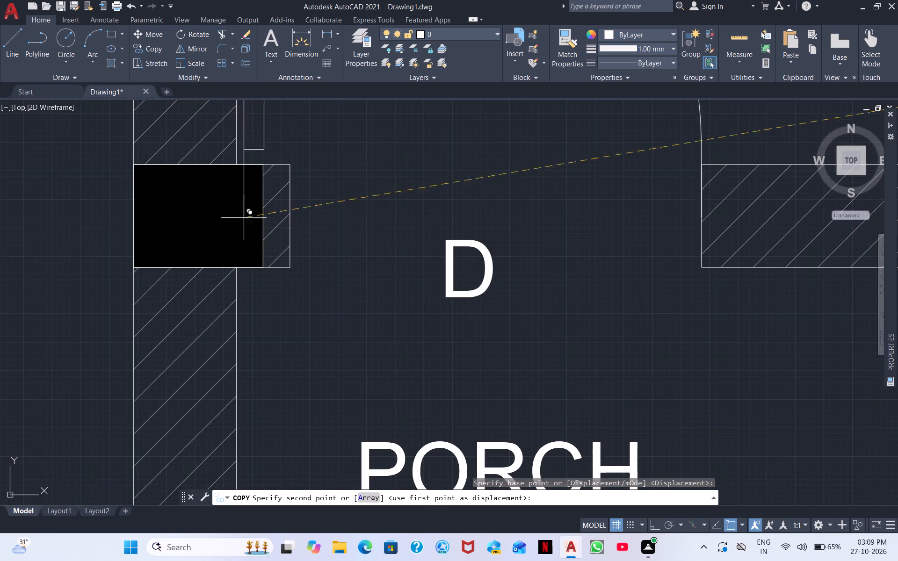
pyautogui.click(289, 269)
pyautogui.scroll(-3, 297, 253)
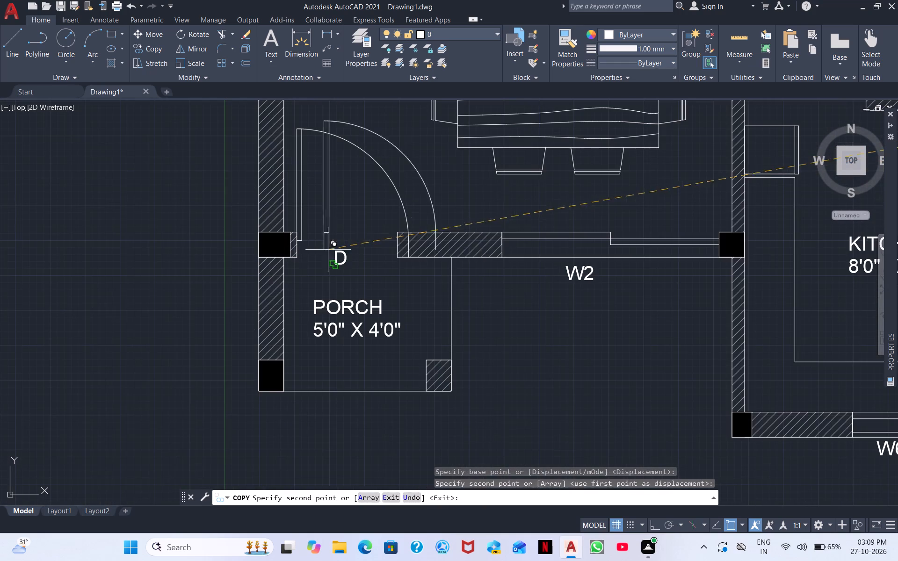
pyautogui.press('Escape')
# Move the whole set of spare door blocks to the empty area left of the lower floor plan.
pyautogui.scroll(-3, 400, 249)
pyautogui.moveTo(535, 291); pyautogui.dragTo(328, 126, button='middle')
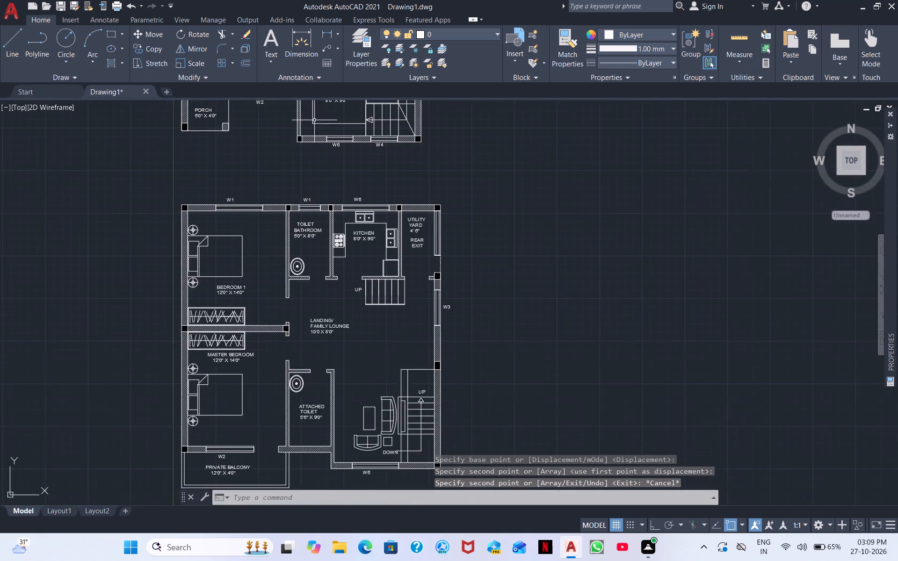
pyautogui.scroll(-1, 355, 168)
pyautogui.moveTo(399, 197); pyautogui.dragTo(325, 80, button='middle')
pyautogui.scroll(2, 358, 131)
pyautogui.moveTo(307, 220); pyautogui.dragTo(566, 420, button='middle')
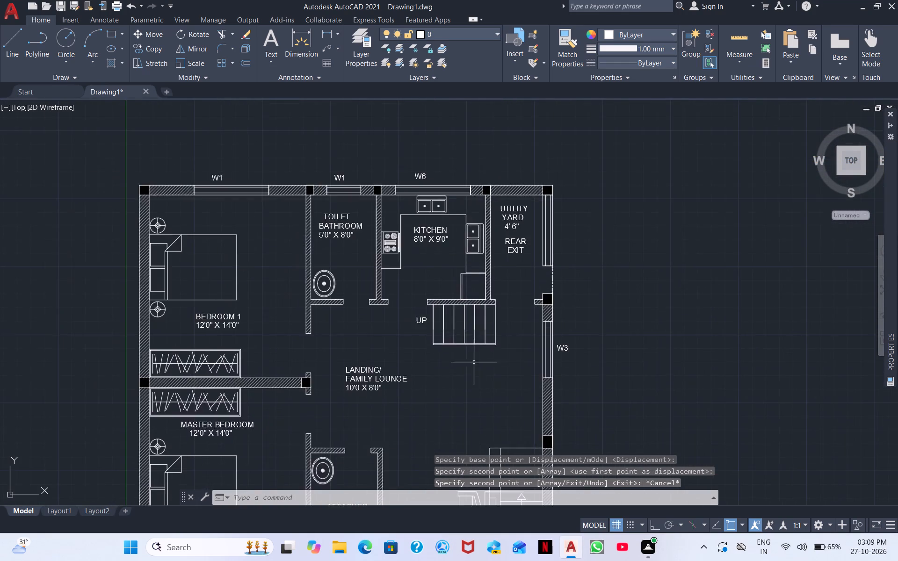
pyautogui.scroll(-1, 469, 361)
pyautogui.moveTo(529, 347); pyautogui.dragTo(429, 335, button='middle')
pyautogui.scroll(-2, 429, 335)
pyautogui.click(500, 299)
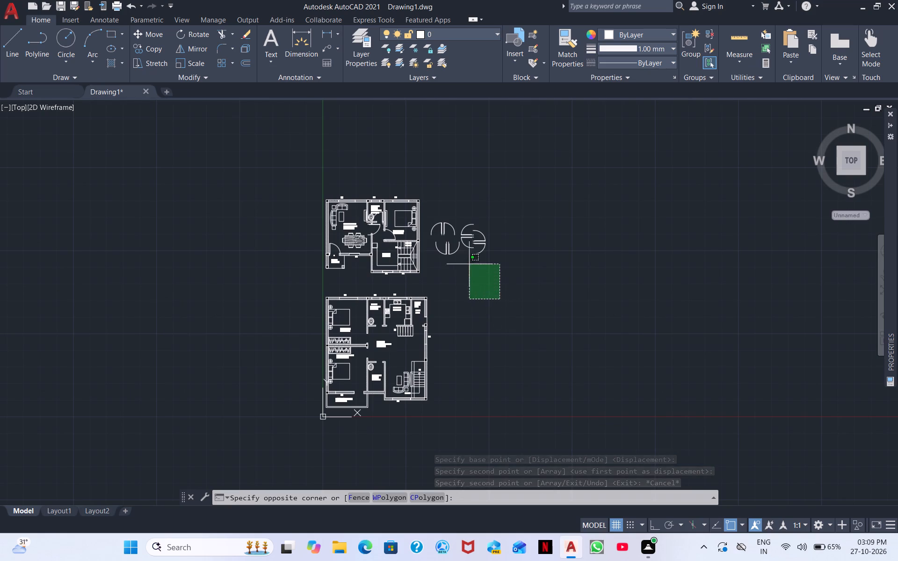
pyautogui.click(440, 208)
pyautogui.rightClick(532, 252)
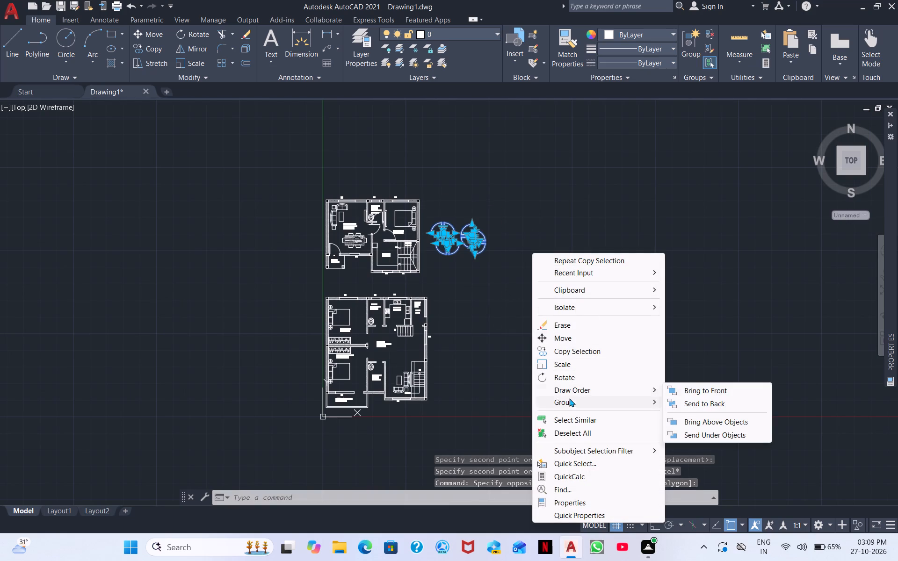
pyautogui.click(575, 338)
pyautogui.click(459, 216)
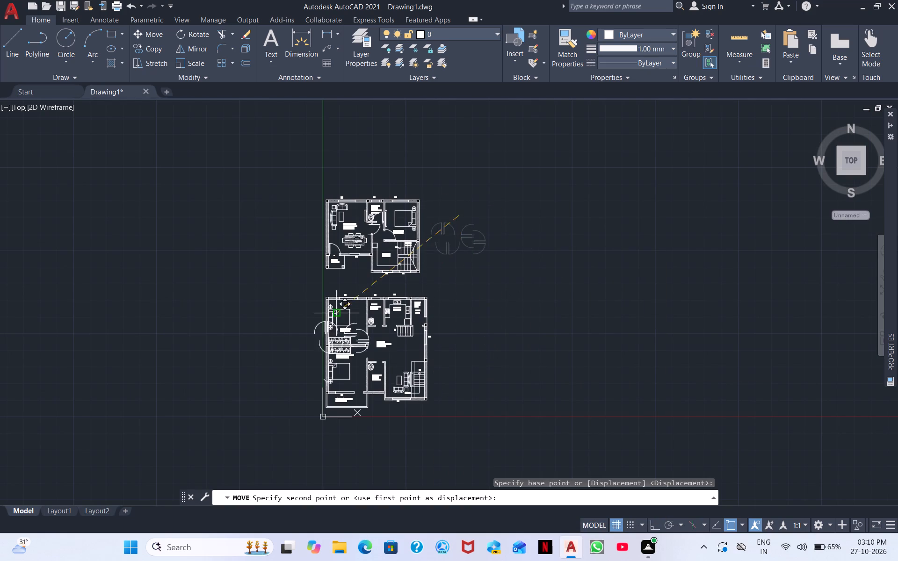
pyautogui.click(281, 309)
pyautogui.press('Escape')
# Copy the upper door of the left sideways pair into the lower plan's Bedroom 1 doorway.
pyautogui.scroll(2, 273, 306)
pyautogui.moveTo(314, 332); pyautogui.dragTo(257, 243, button='middle')
pyautogui.scroll(1, 263, 251)
pyautogui.moveTo(242, 295); pyautogui.dragTo(165, 195, button='middle')
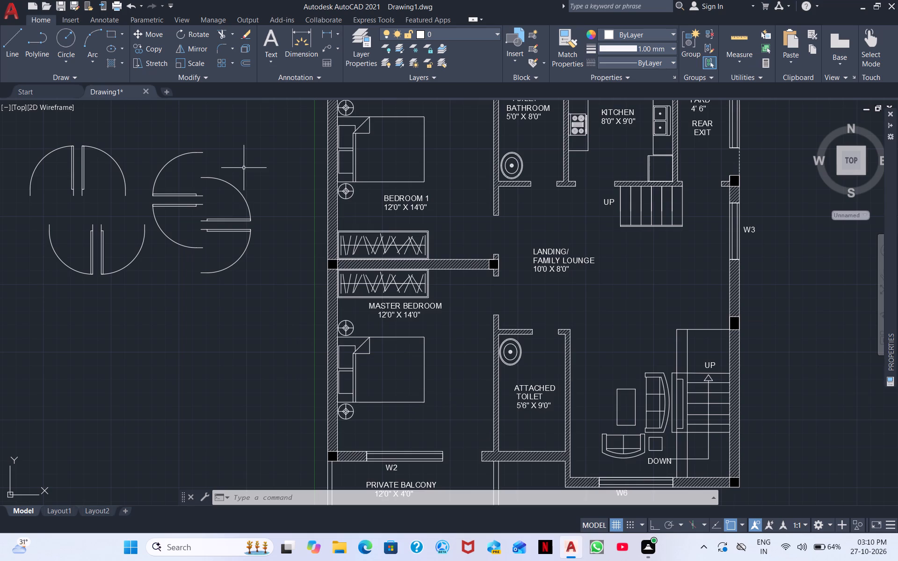
pyautogui.moveTo(247, 191); pyautogui.dragTo(219, 233, button='middle')
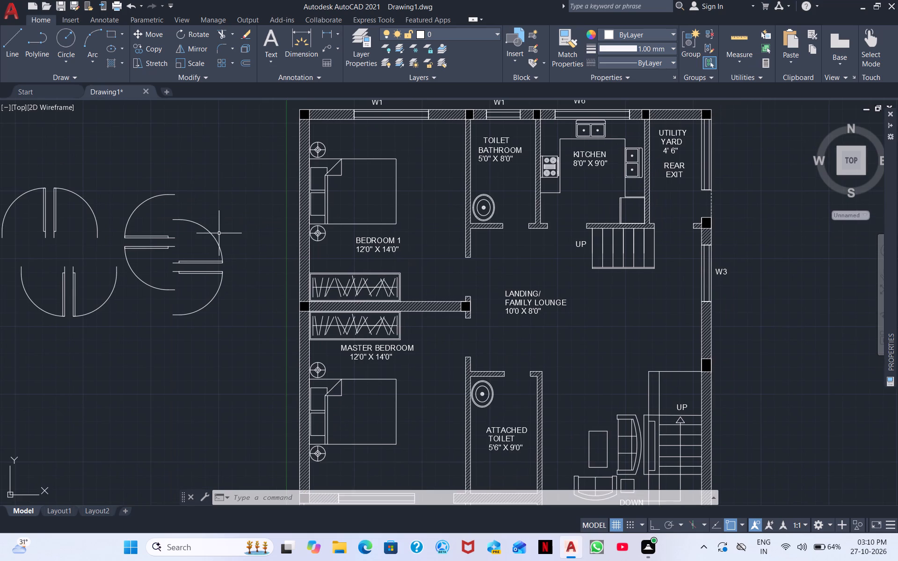
pyautogui.click(126, 228)
pyautogui.rightClick(142, 233)
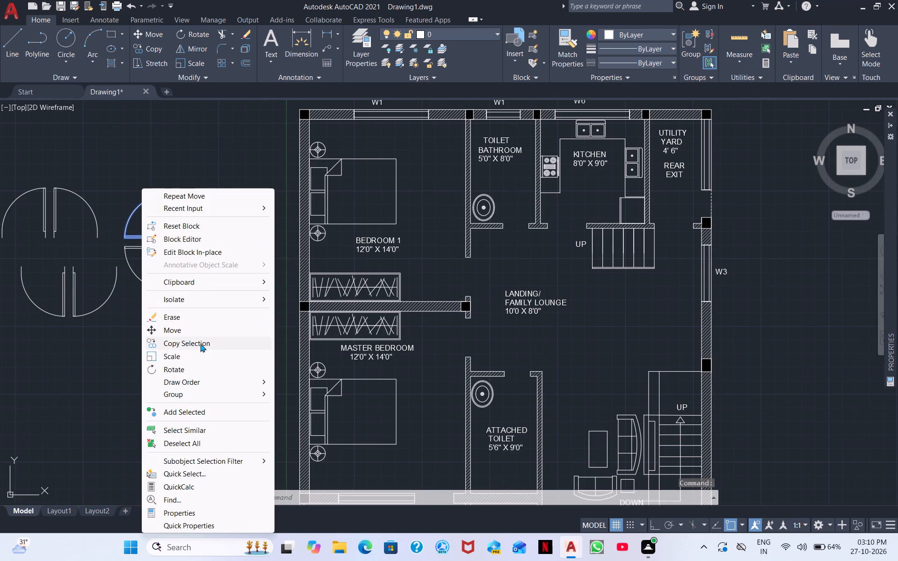
pyautogui.click(200, 343)
pyautogui.click(139, 234)
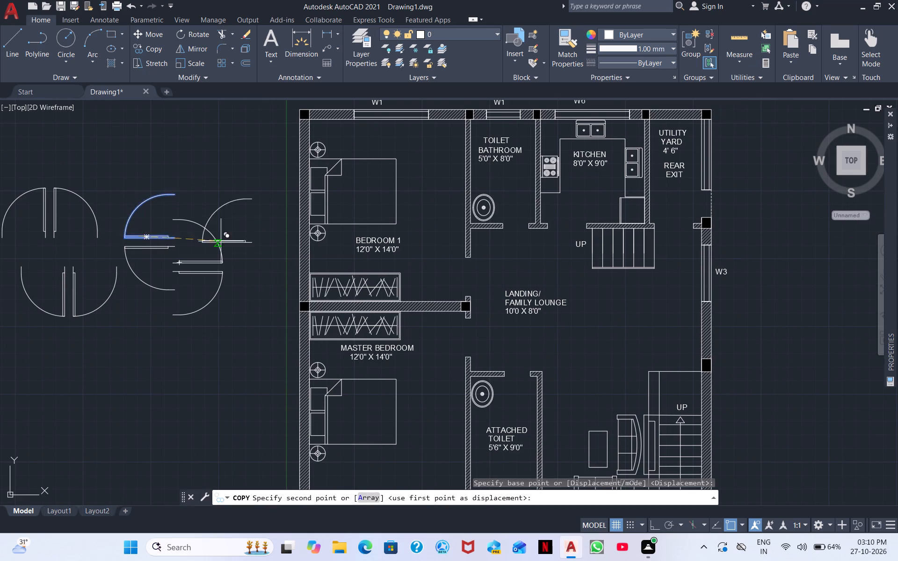
pyautogui.click(430, 289)
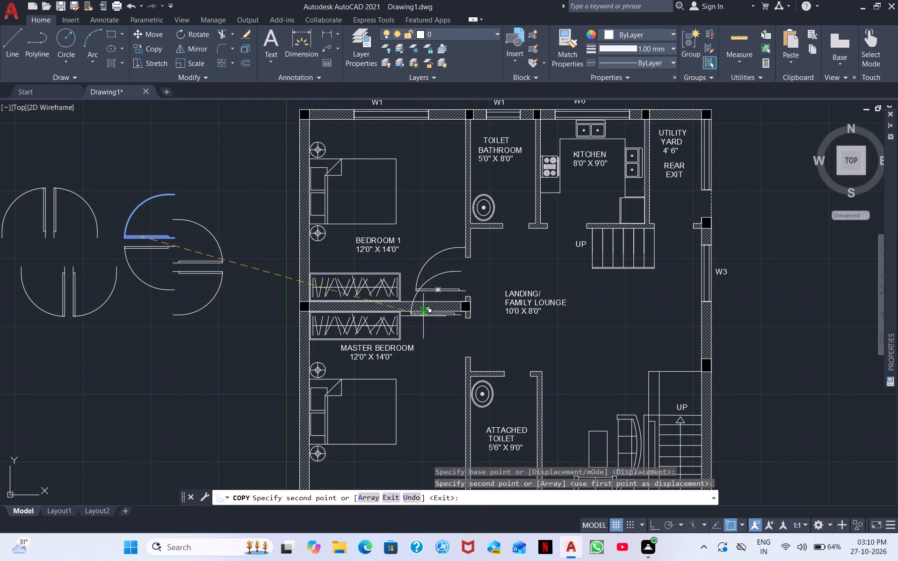
pyautogui.rightClick(423, 320)
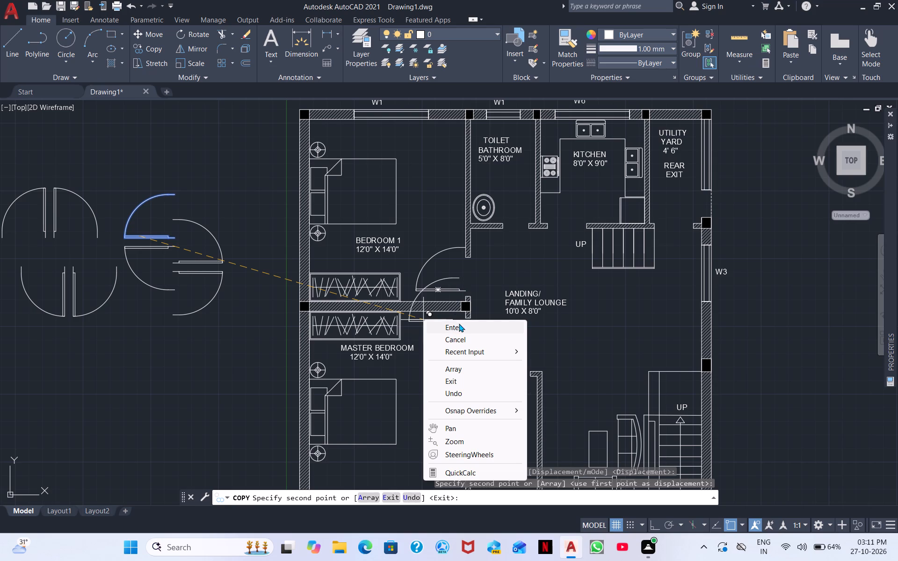
pyautogui.click(456, 330)
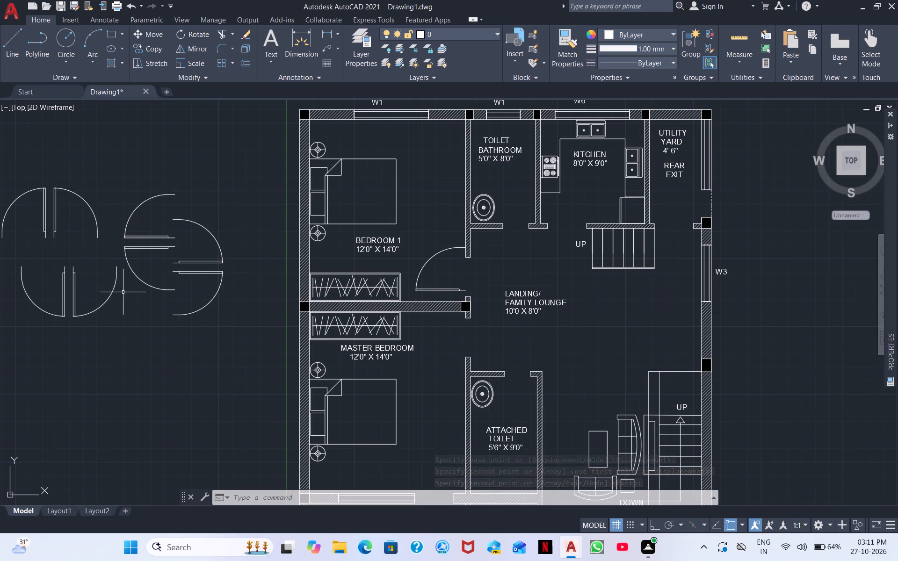
# Copy the lower door of the left sideways pair into the Master Bedroom doorway.
pyautogui.click(152, 242)
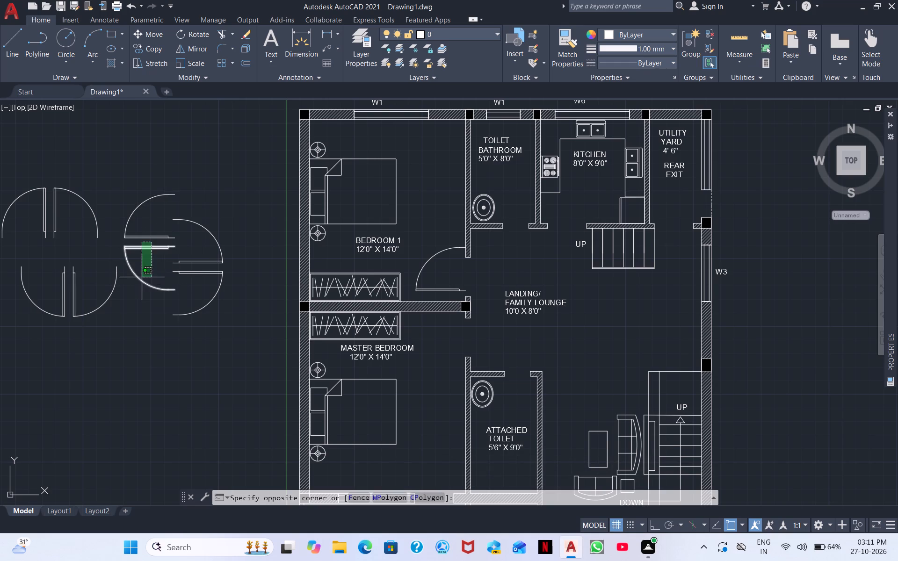
pyautogui.click(142, 277)
pyautogui.rightClick(144, 286)
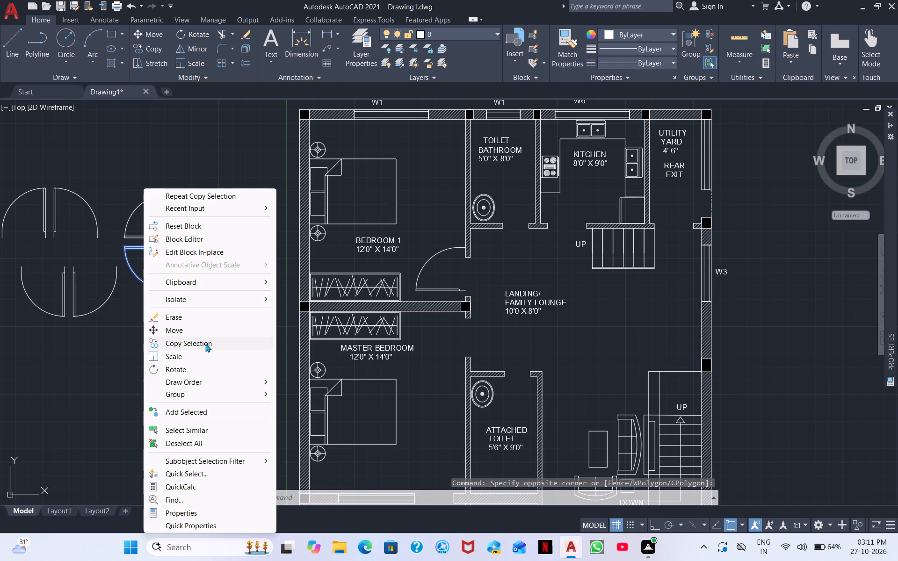
pyautogui.click(205, 344)
pyautogui.click(139, 254)
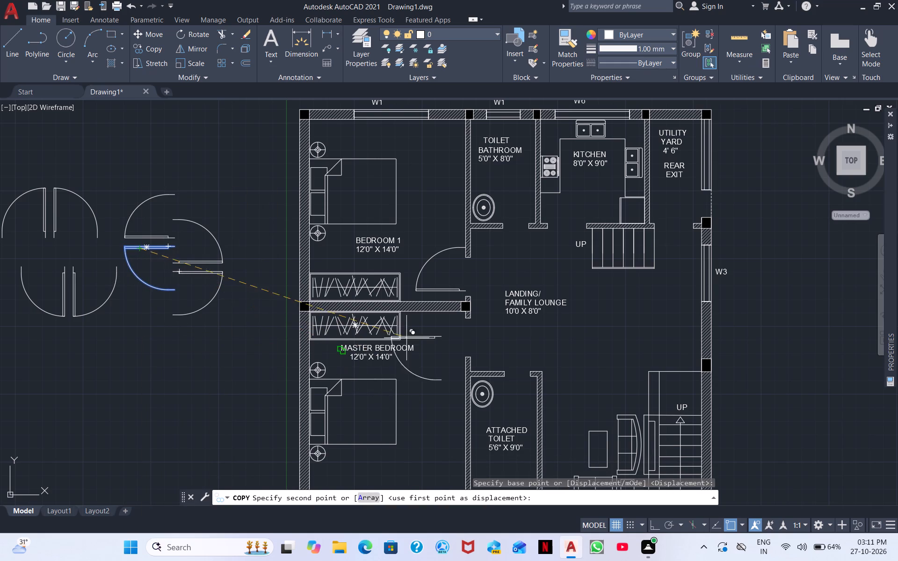
pyautogui.click(432, 321)
pyautogui.rightClick(436, 364)
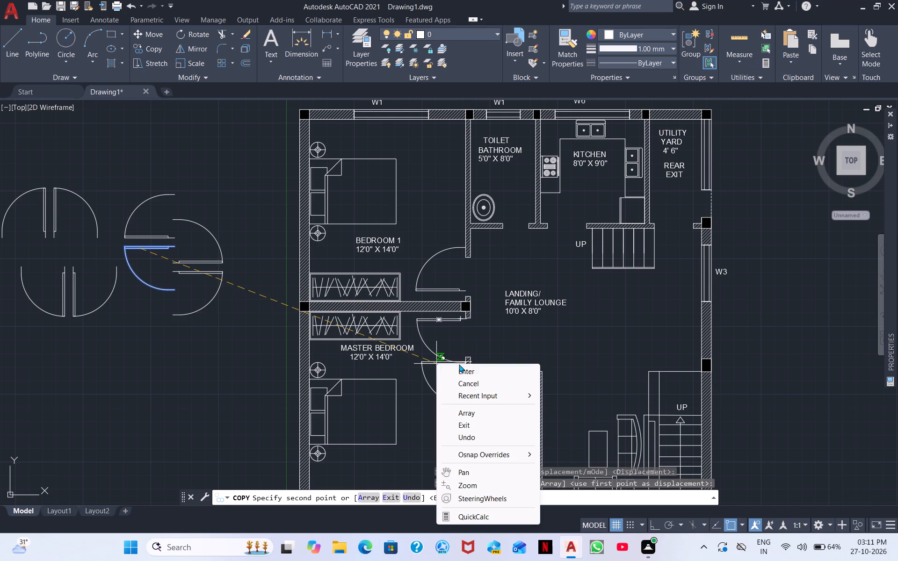
pyautogui.click(463, 372)
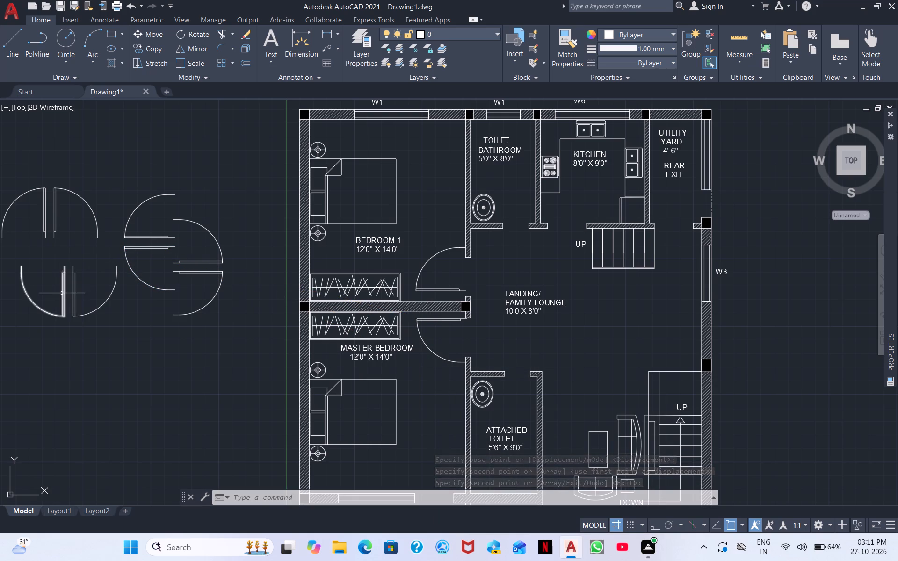
# Copy the left door of the downward-swinging pair to the Attached Toilet on the lower plan.
pyautogui.click(55, 321)
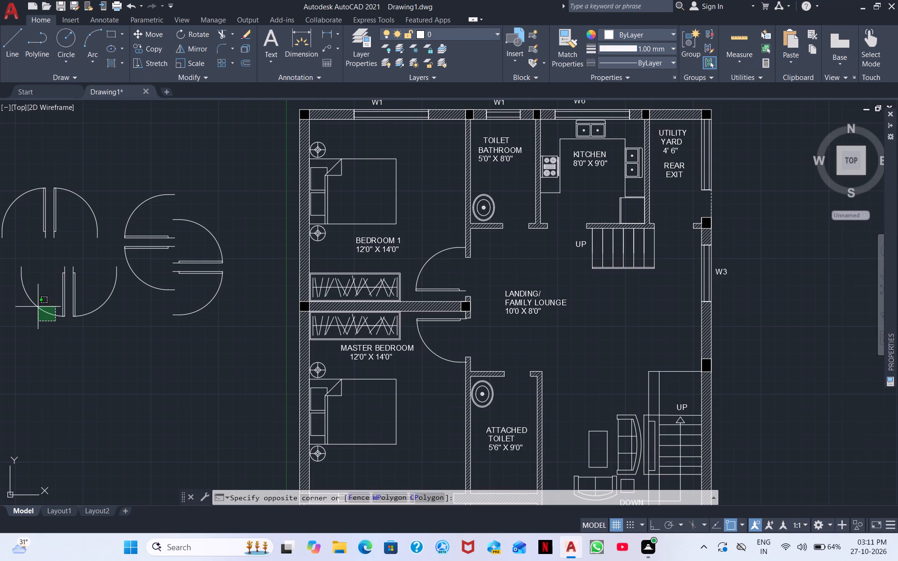
pyautogui.click(30, 302)
pyautogui.rightClick(31, 303)
pyautogui.click(75, 337)
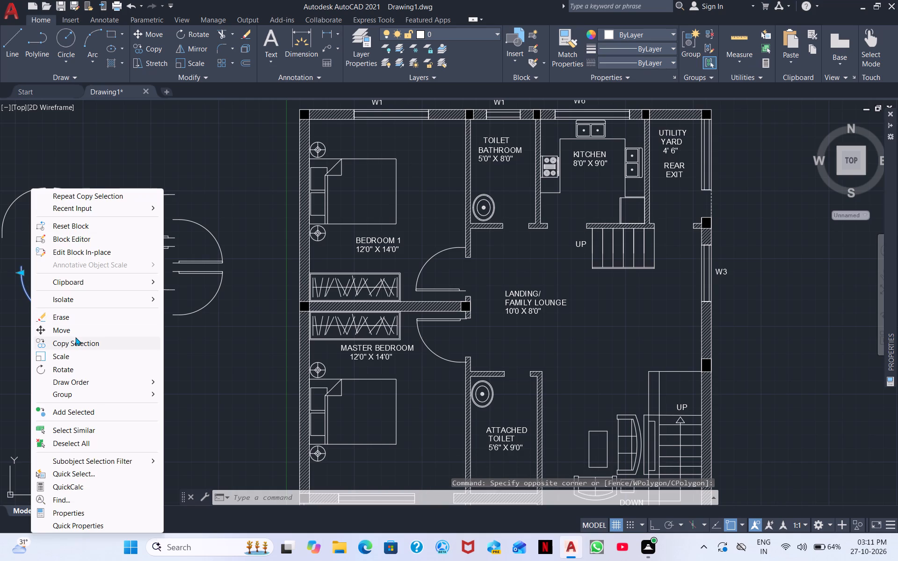
pyautogui.click(56, 309)
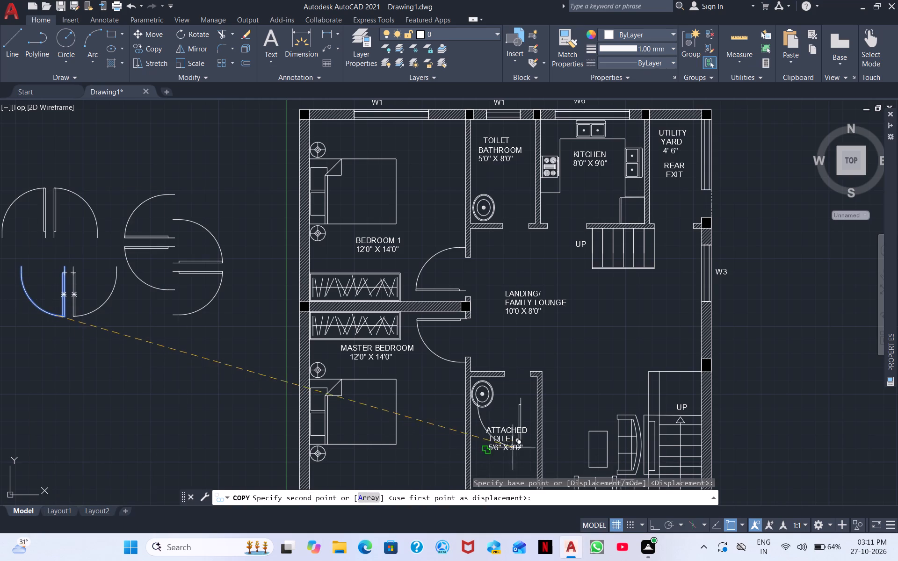
pyautogui.click(517, 427)
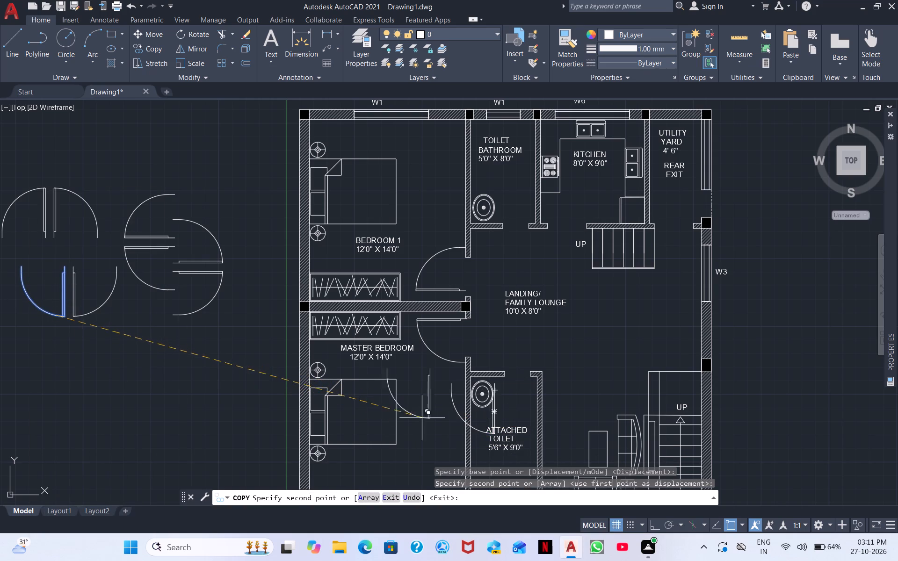
pyautogui.moveTo(406, 415); pyautogui.dragTo(402, 414, button='right')
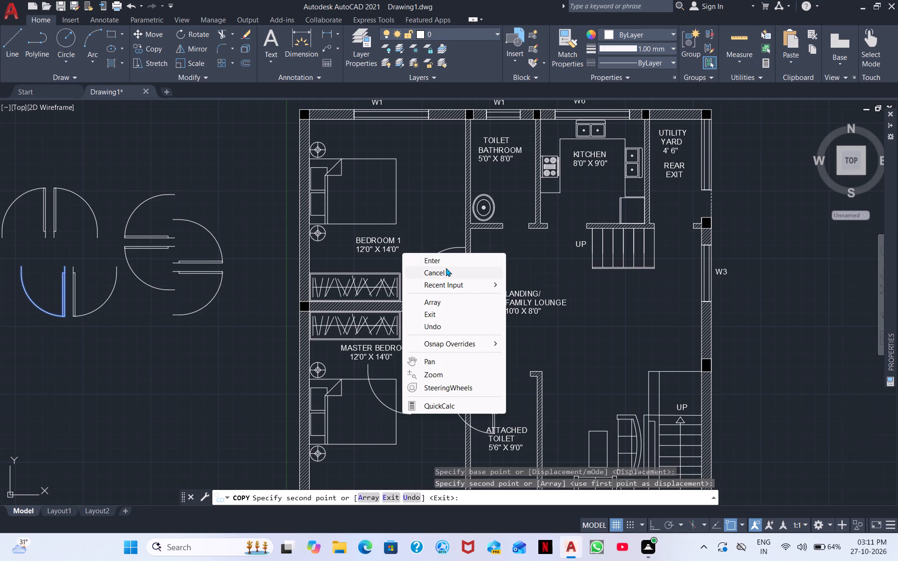
pyautogui.click(446, 268)
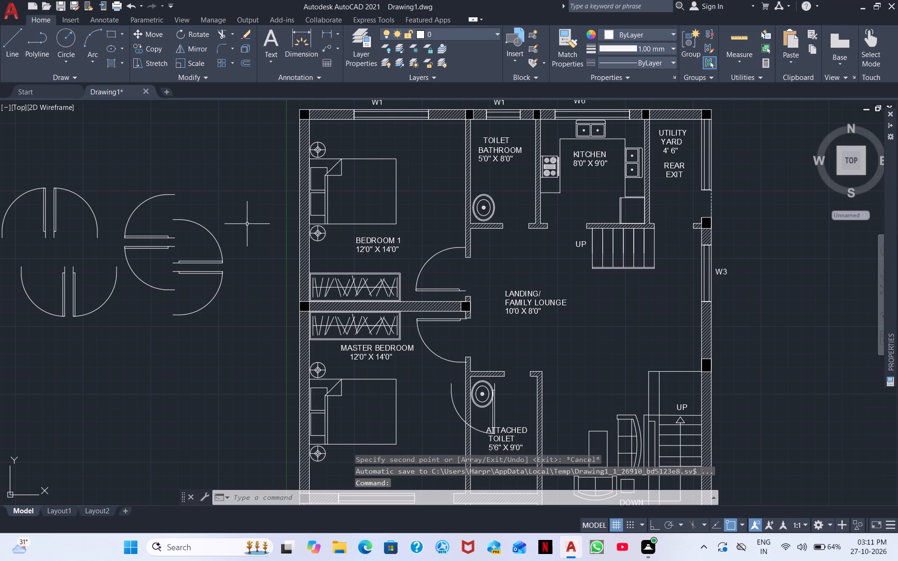
# Copy the left door of the upward-swinging pair into the opening between the Master Bedroom and the Private Balcony.
pyautogui.click(22, 201)
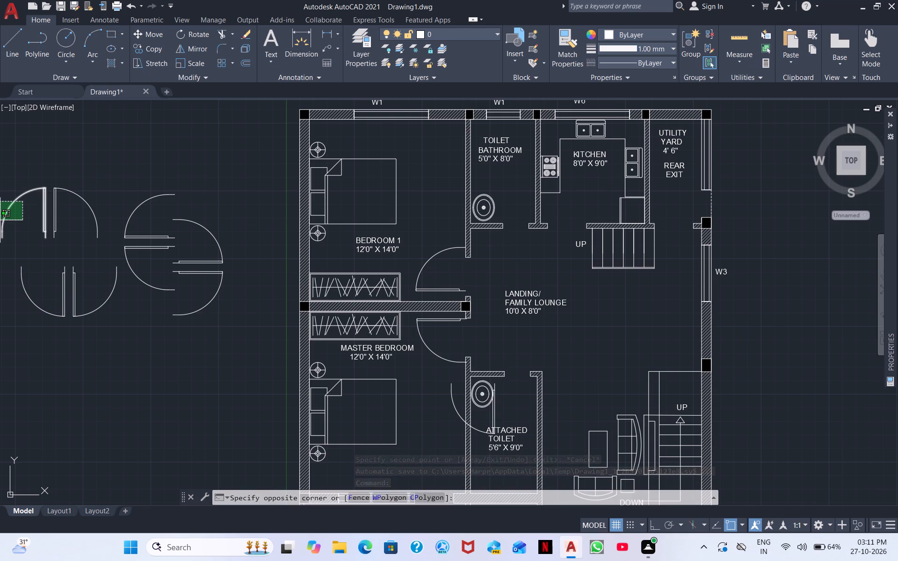
pyautogui.rightClick(0, 220)
pyautogui.click(6, 170)
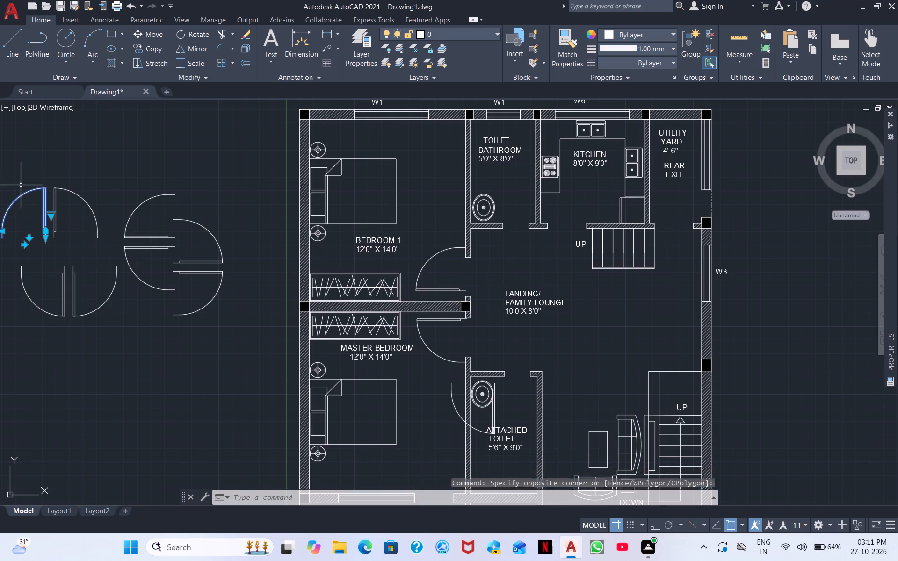
pyautogui.rightClick(32, 205)
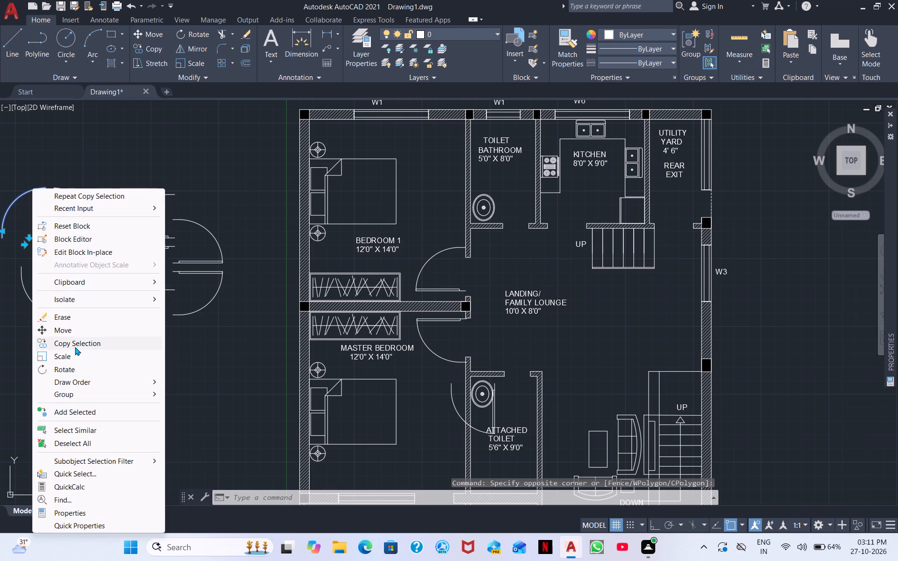
pyautogui.click(75, 347)
pyautogui.scroll(-1, 105, 350)
pyautogui.moveTo(159, 362); pyautogui.dragTo(124, 275, button='middle')
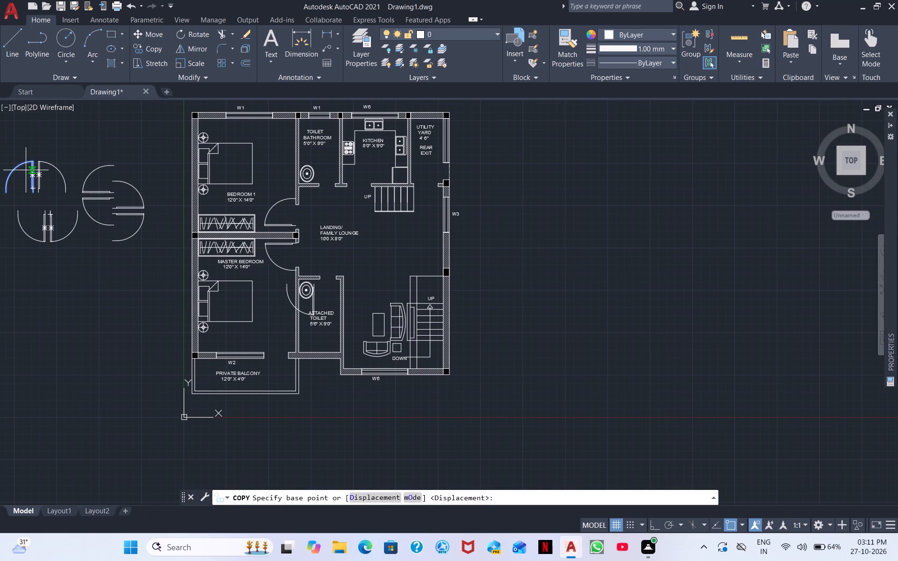
pyautogui.click(26, 170)
pyautogui.scroll(3, 278, 354)
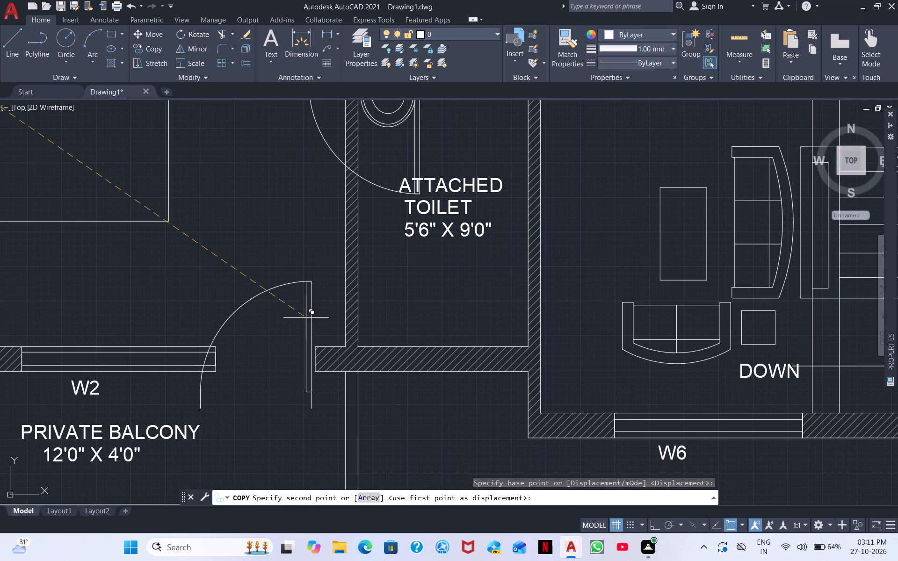
pyautogui.click(296, 302)
pyautogui.rightClick(305, 302)
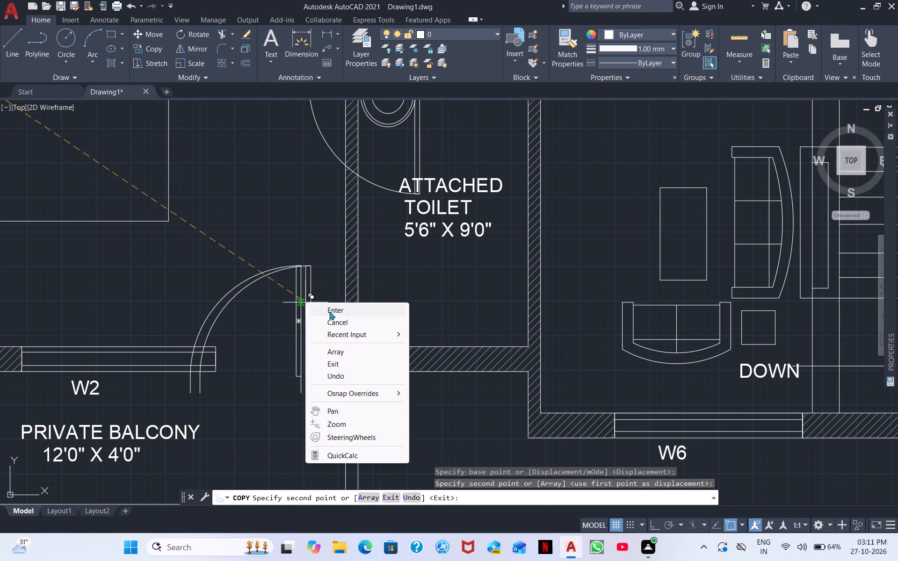
pyautogui.click(329, 311)
# Copy the left door of the upward-swinging pair into the lower plan's Toilet Bathroom doorway.
pyautogui.scroll(-2, 329, 247)
pyautogui.moveTo(337, 276); pyautogui.dragTo(51, 384, button='middle')
pyautogui.scroll(-1, 51, 385)
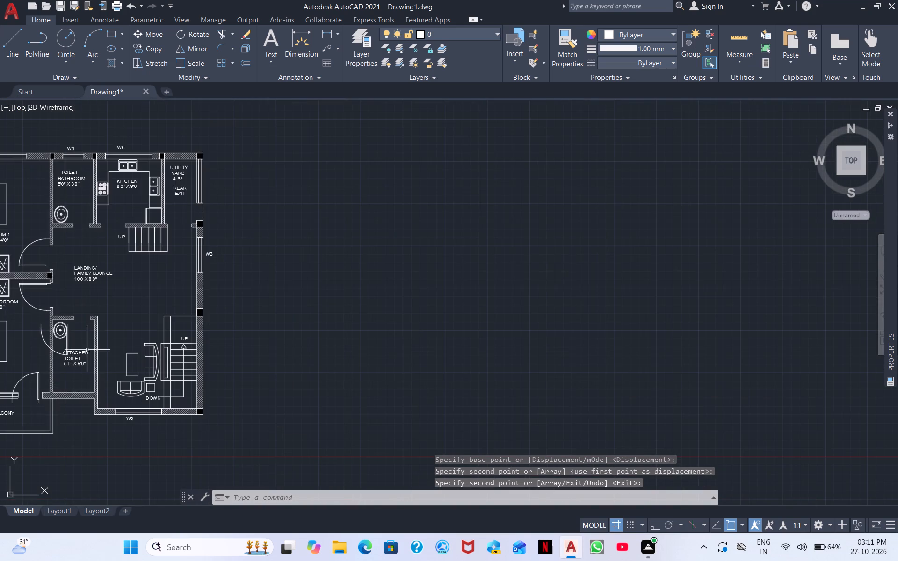
pyautogui.moveTo(109, 282); pyautogui.dragTo(76, 341, button='middle')
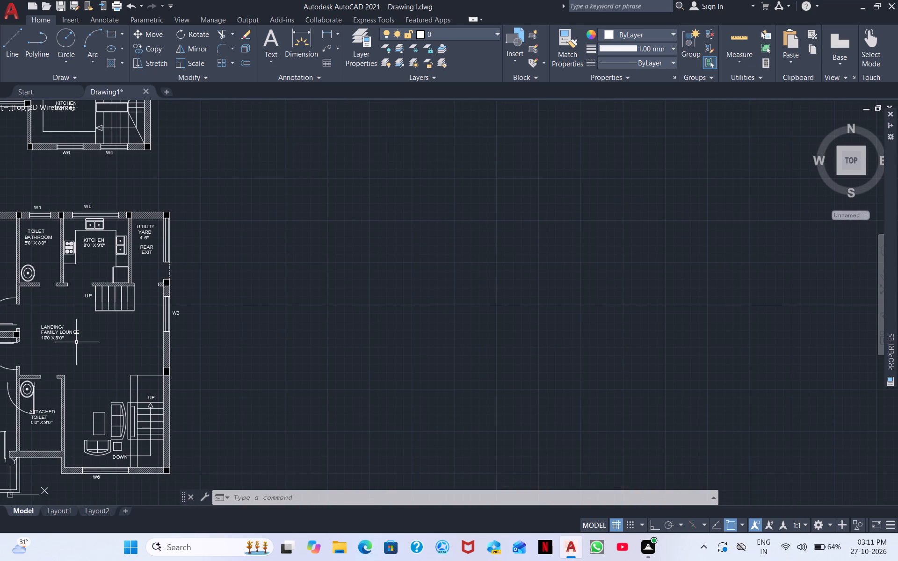
pyautogui.moveTo(74, 345); pyautogui.dragTo(151, 362, button='middle')
pyautogui.scroll(-1, 122, 341)
pyautogui.moveTo(82, 344); pyautogui.dragTo(159, 334, button='middle')
pyautogui.scroll(-1, 159, 334)
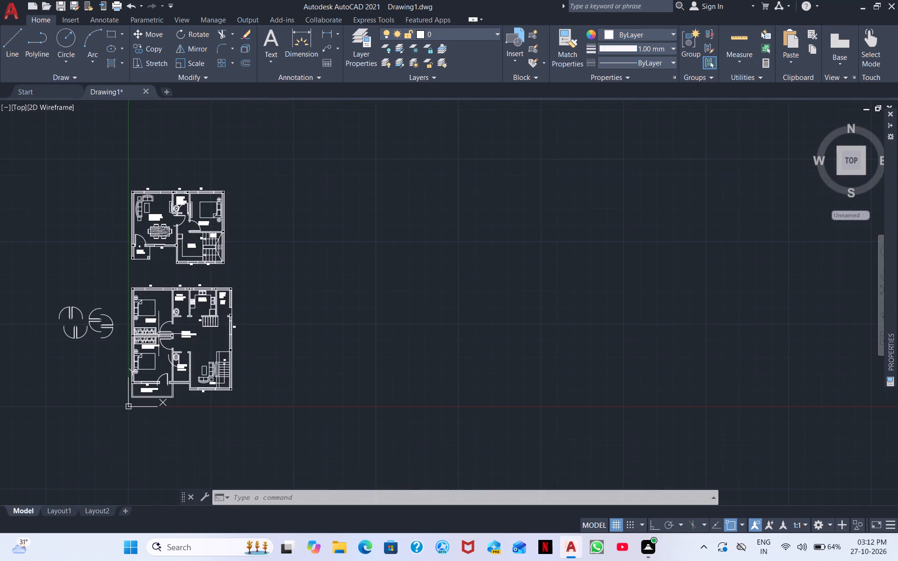
pyautogui.scroll(2, 82, 329)
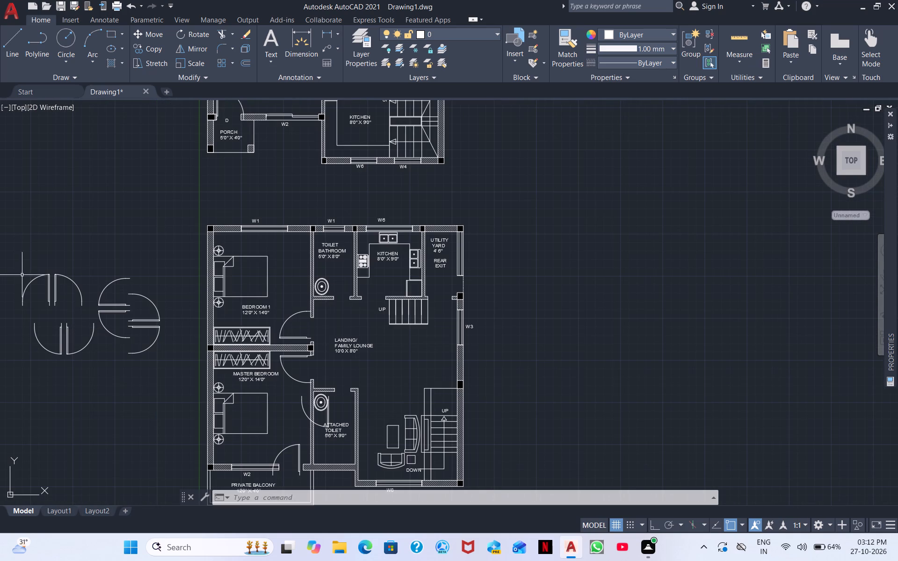
pyautogui.click(29, 288)
pyautogui.click(14, 276)
pyautogui.moveTo(13, 276); pyautogui.dragTo(7, 279, button='right')
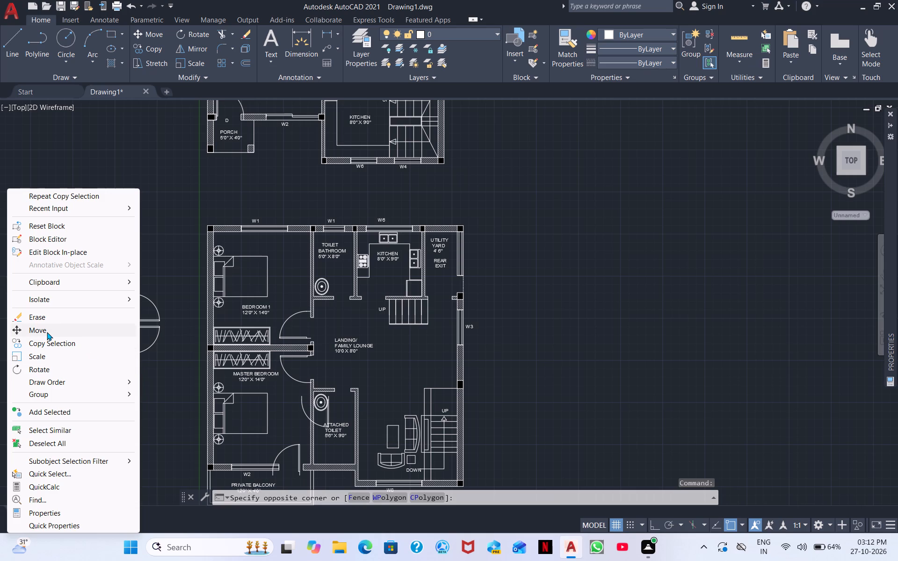
pyautogui.click(43, 340)
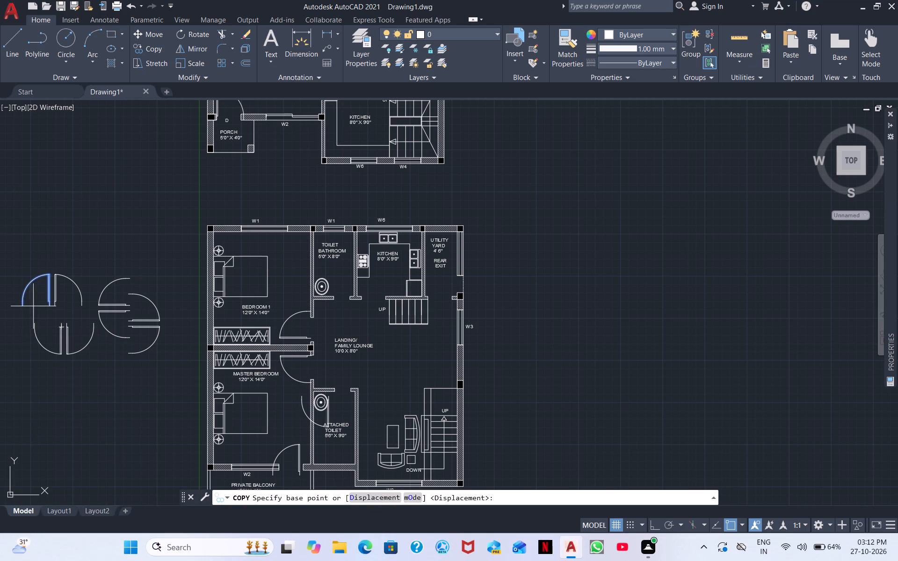
pyautogui.click(36, 303)
pyautogui.scroll(3, 299, 330)
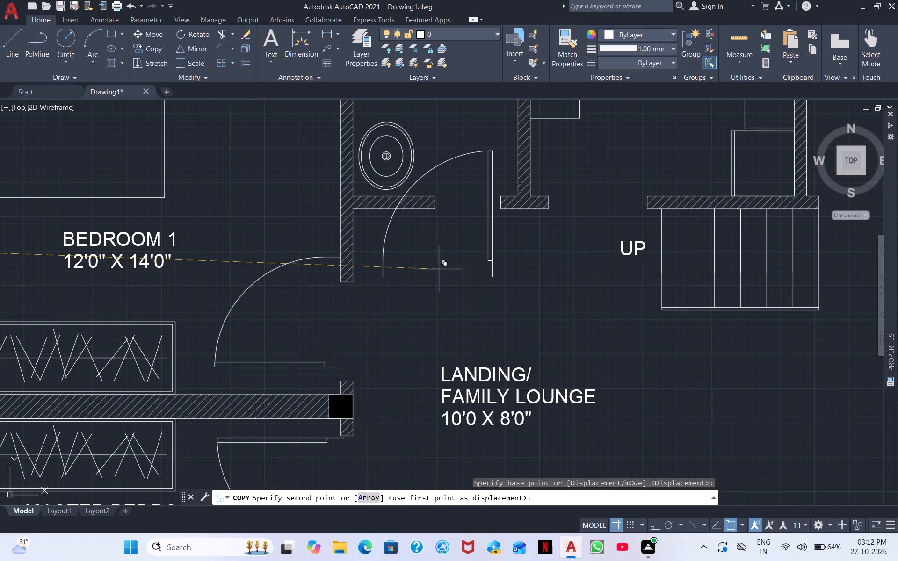
pyautogui.moveTo(439, 269); pyautogui.dragTo(360, 385, button='middle')
pyautogui.click(366, 300)
pyautogui.rightClick(398, 394)
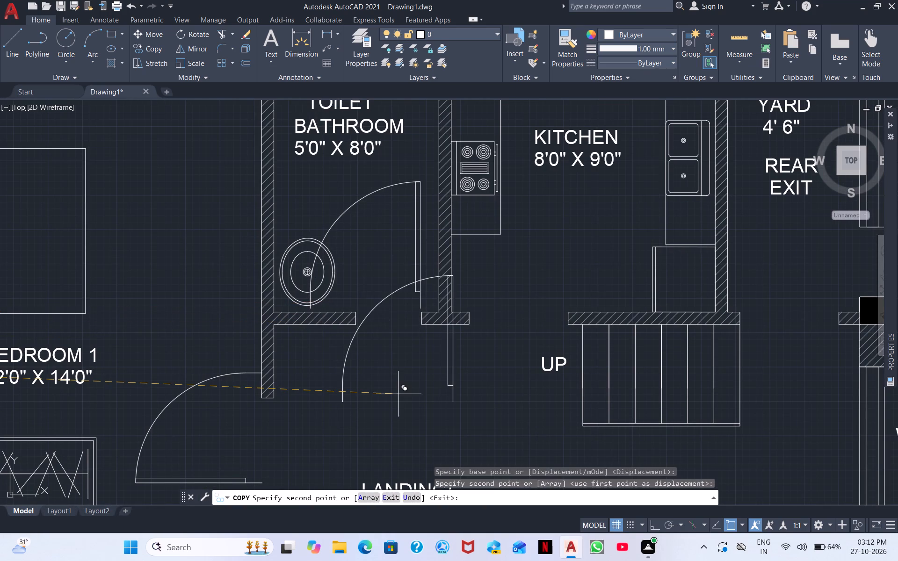
pyautogui.click(460, 250)
# Copy the right door of the upward-swinging pair into the Utility Yard's rear exit opening beside the stairs.
pyautogui.scroll(-1, 440, 273)
pyautogui.moveTo(439, 303); pyautogui.dragTo(395, 315, button='middle')
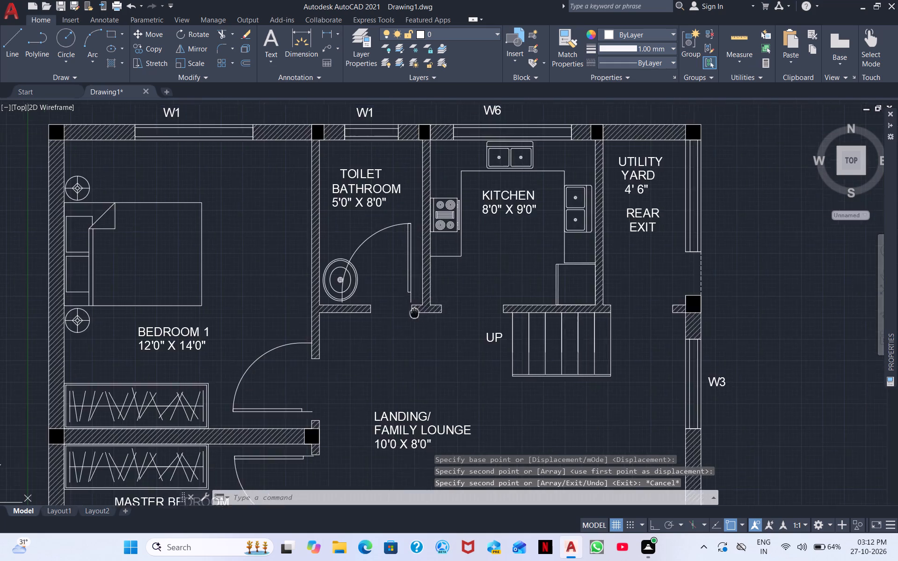
pyautogui.moveTo(395, 315); pyautogui.dragTo(321, 319, button='middle')
pyautogui.scroll(-2, 321, 319)
pyautogui.moveTo(330, 320); pyautogui.dragTo(336, 317, button='middle')
pyautogui.middleClick(336, 317)
pyautogui.scroll(-1, 337, 317)
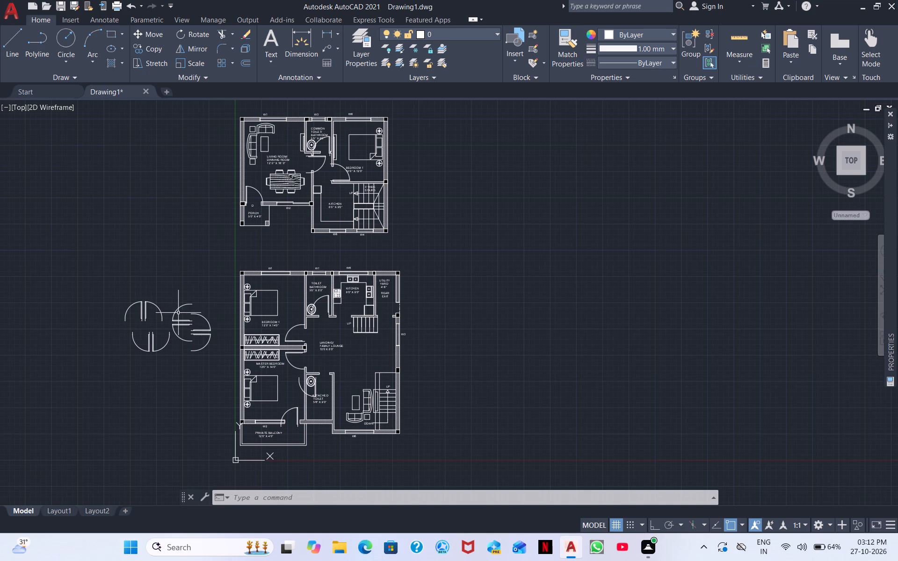
pyautogui.scroll(3, 152, 316)
pyautogui.click(142, 311)
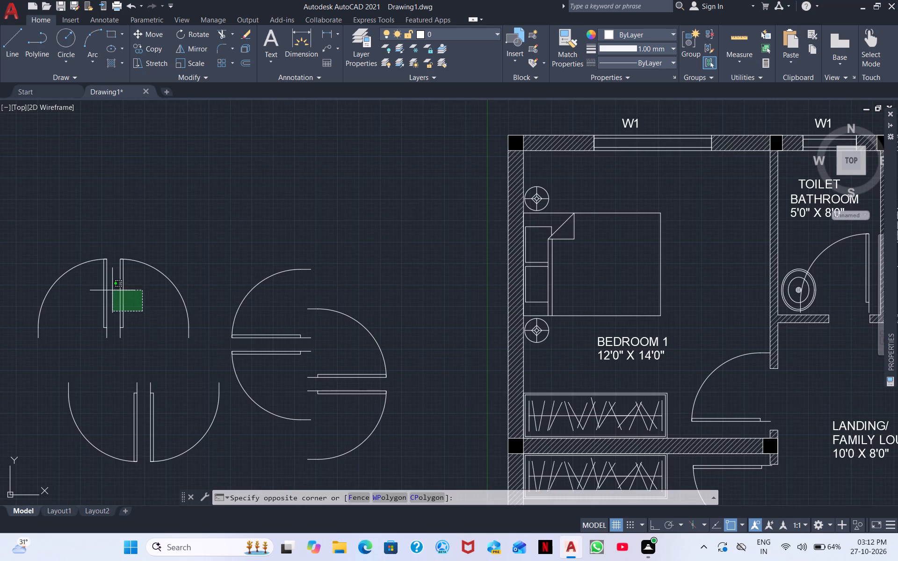
pyautogui.click(112, 290)
pyautogui.rightClick(149, 304)
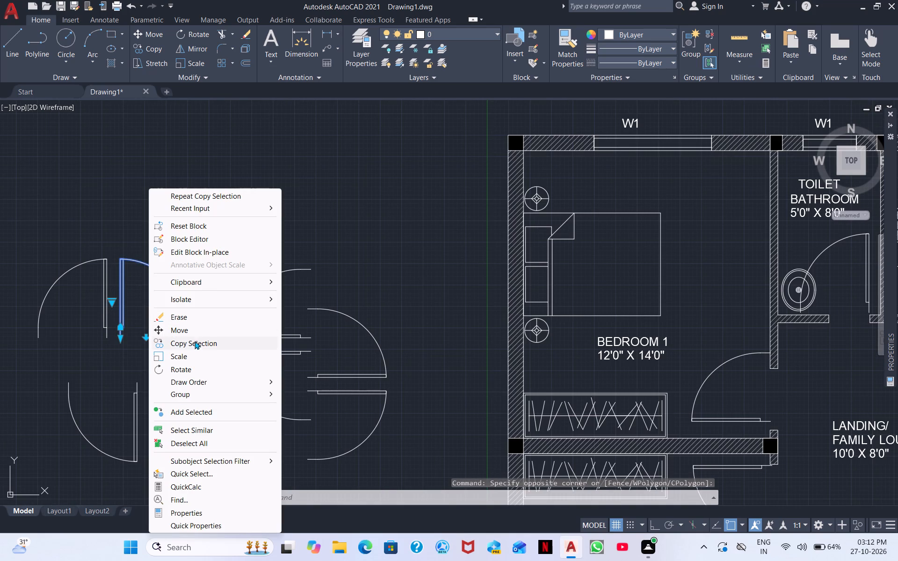
pyautogui.click(195, 343)
pyautogui.click(115, 313)
pyautogui.moveTo(490, 351); pyautogui.dragTo(0, 285, button='middle')
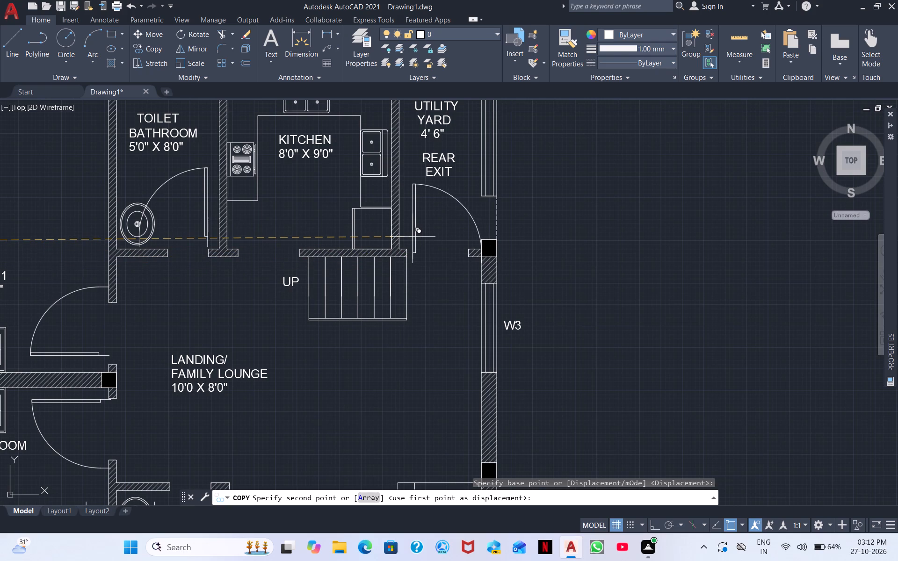
pyautogui.click(413, 237)
pyautogui.moveTo(432, 267); pyautogui.dragTo(430, 272, button='right')
pyautogui.click(450, 285)
# Move the Utility Yard rear exit door so its jamb end meets the lower corner of the wall end beside the stairs.
pyautogui.scroll(-1, 399, 286)
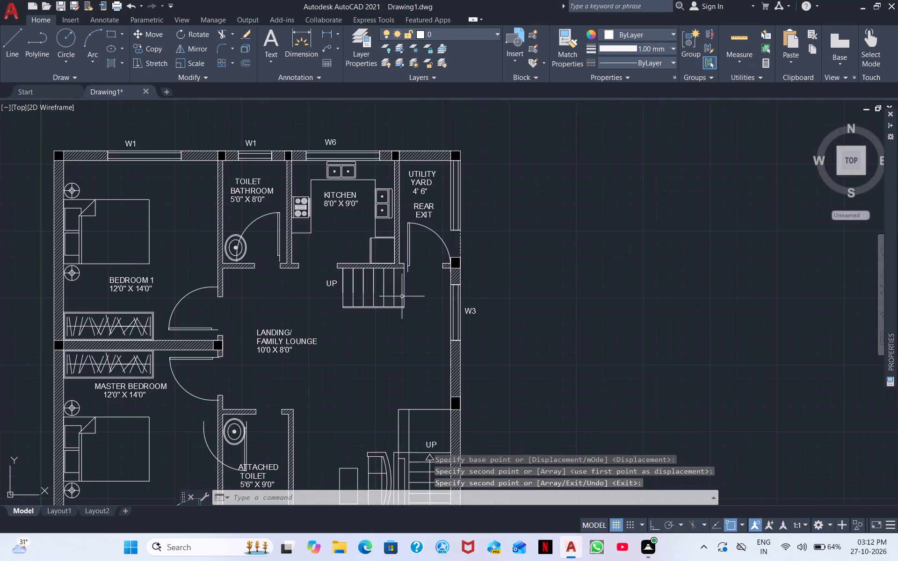
pyautogui.moveTo(406, 305); pyautogui.dragTo(258, 147, button='middle')
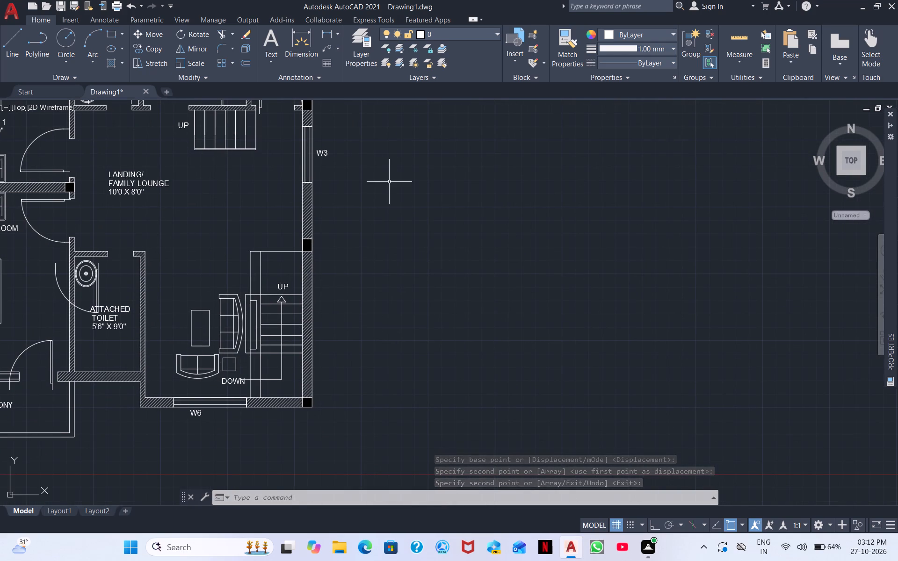
pyautogui.moveTo(219, 229); pyautogui.dragTo(350, 331, button='middle')
pyautogui.middleClick(350, 331)
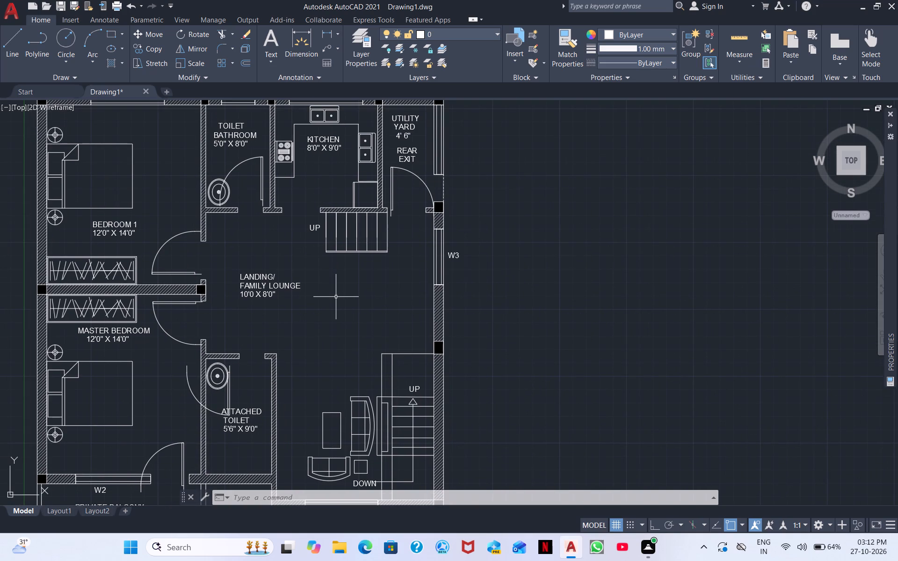
pyautogui.moveTo(335, 270); pyautogui.dragTo(229, 338, button='middle')
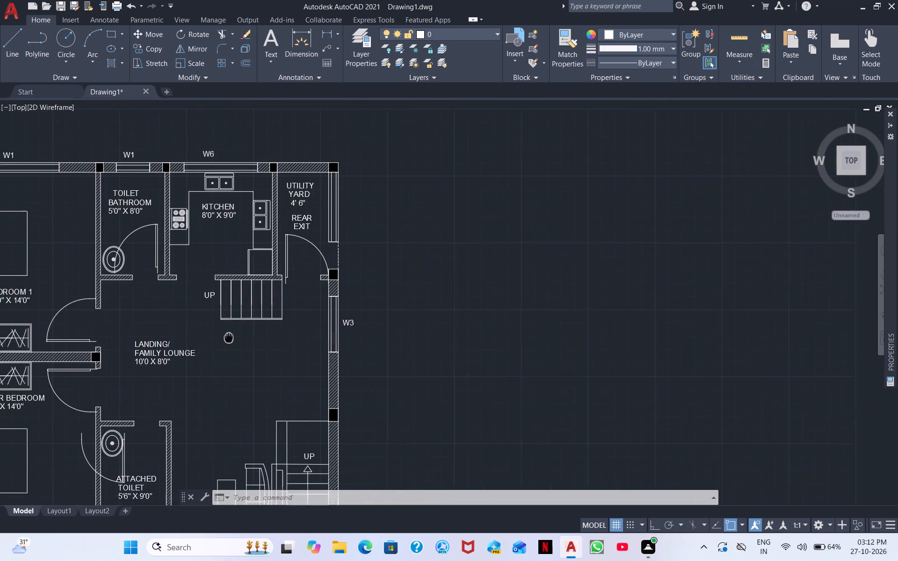
pyautogui.moveTo(229, 338); pyautogui.dragTo(221, 340, button='middle')
pyautogui.scroll(3, 250, 304)
pyautogui.moveTo(299, 280); pyautogui.dragTo(211, 388, button='middle')
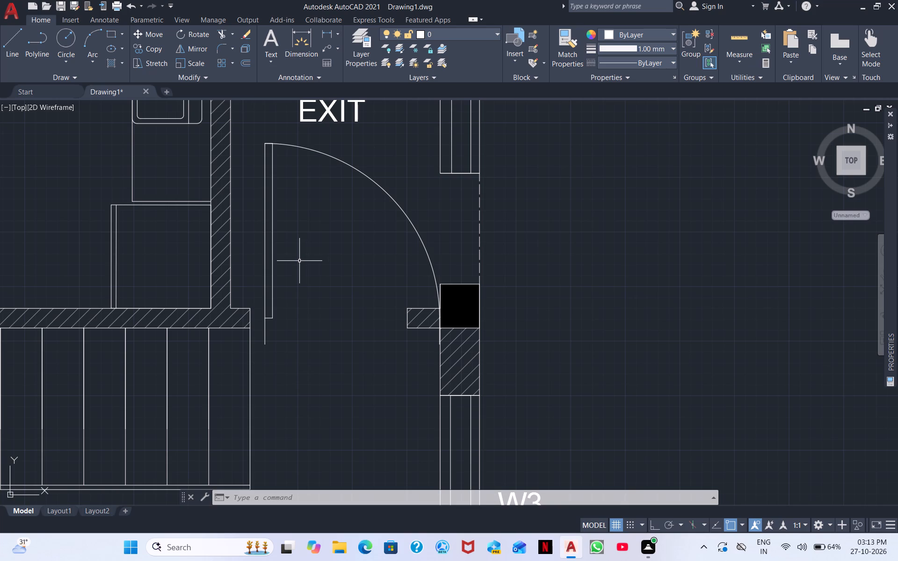
pyautogui.scroll(1, 233, 221)
pyautogui.scroll(1, 184, 348)
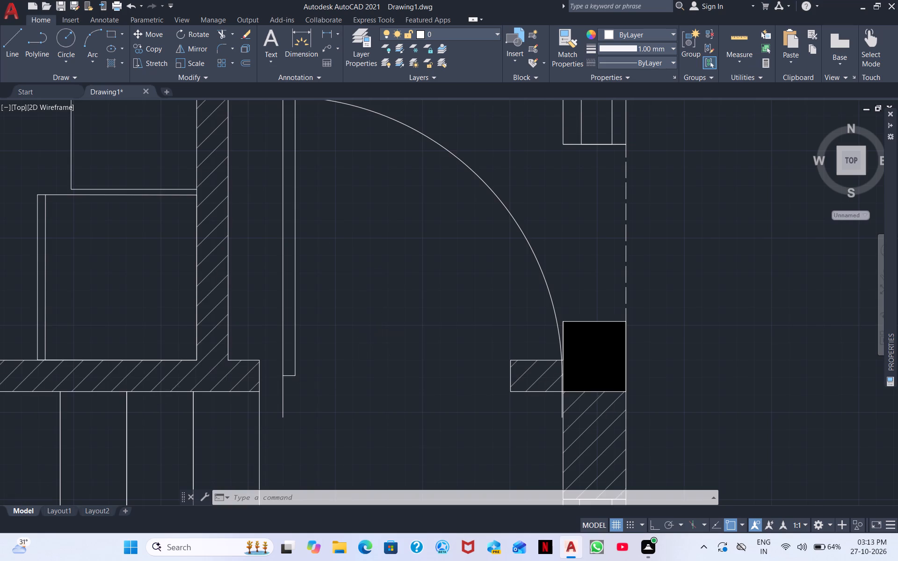
pyautogui.click(399, 406)
pyautogui.moveTo(322, 367); pyautogui.dragTo(325, 372)
pyautogui.rightClick(415, 407)
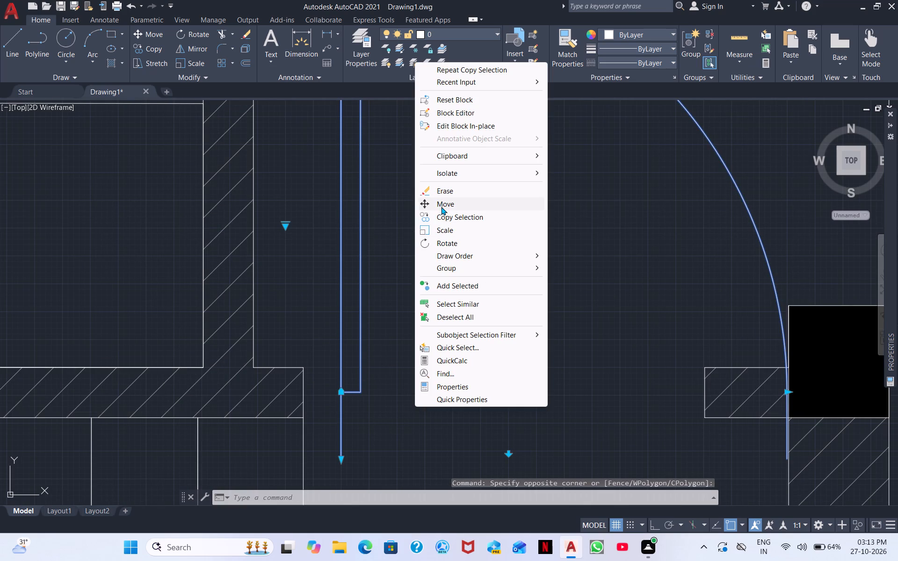
pyautogui.click(441, 207)
pyautogui.scroll(1, 393, 345)
pyautogui.scroll(-3, 384, 355)
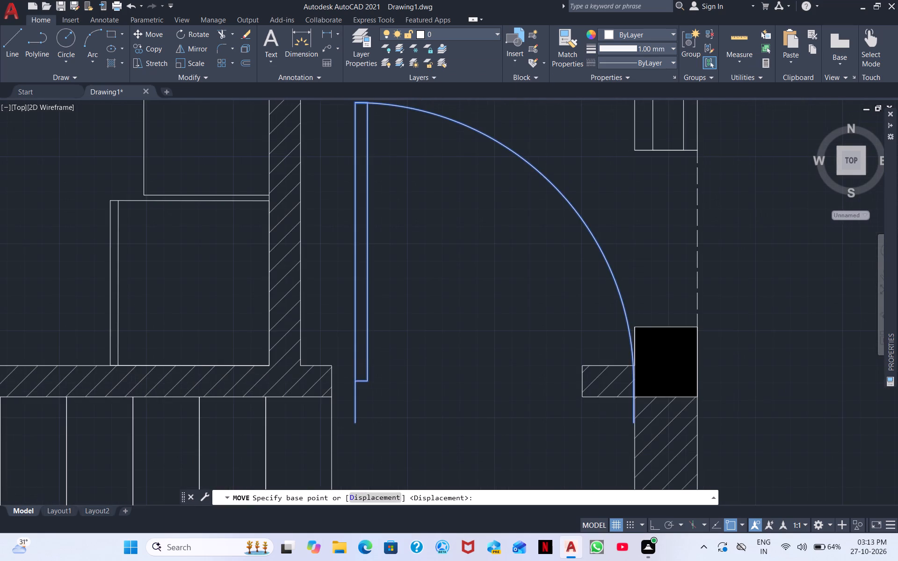
pyautogui.scroll(-2, 403, 357)
pyautogui.middleClick(404, 358)
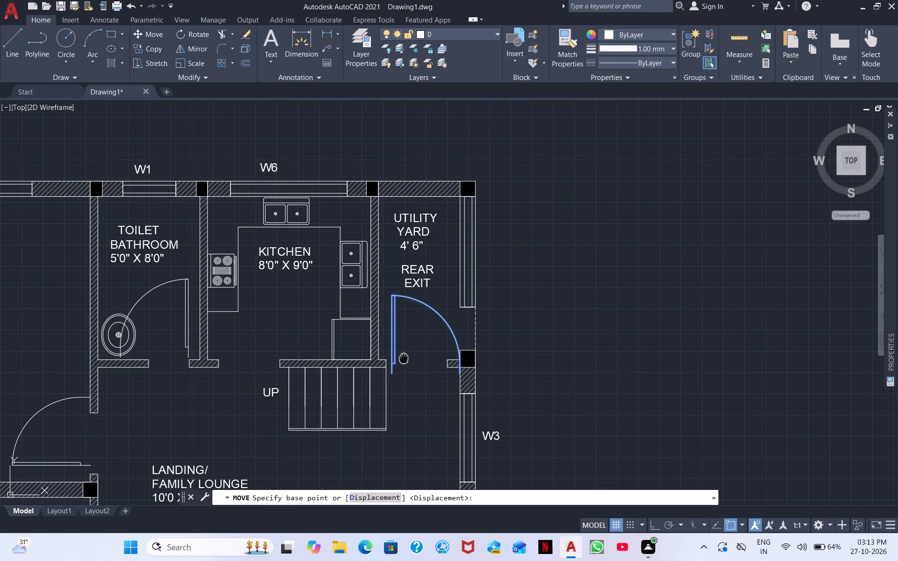
pyautogui.scroll(4, 404, 358)
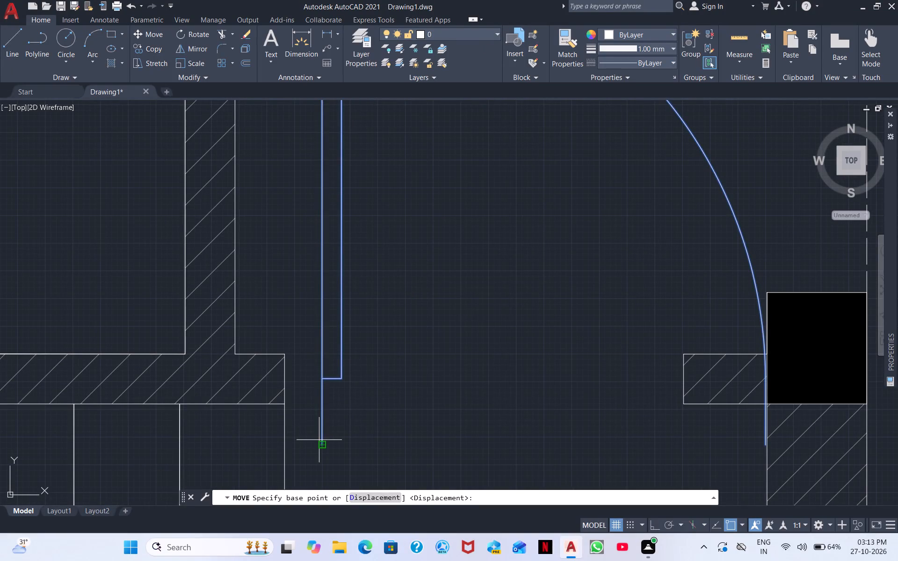
pyautogui.click(319, 440)
pyautogui.click(286, 399)
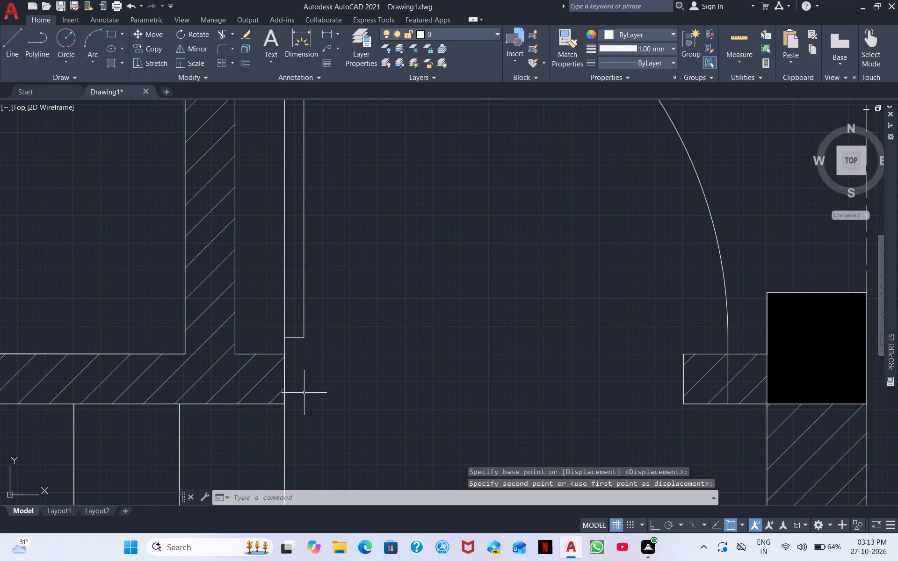
# With Ortho on, scale the rear exit door from that wall corner by a distance of about 1'-8 1/2" to fit the opening.
pyautogui.scroll(-2, 316, 386)
pyautogui.moveTo(382, 335); pyautogui.dragTo(382, 341)
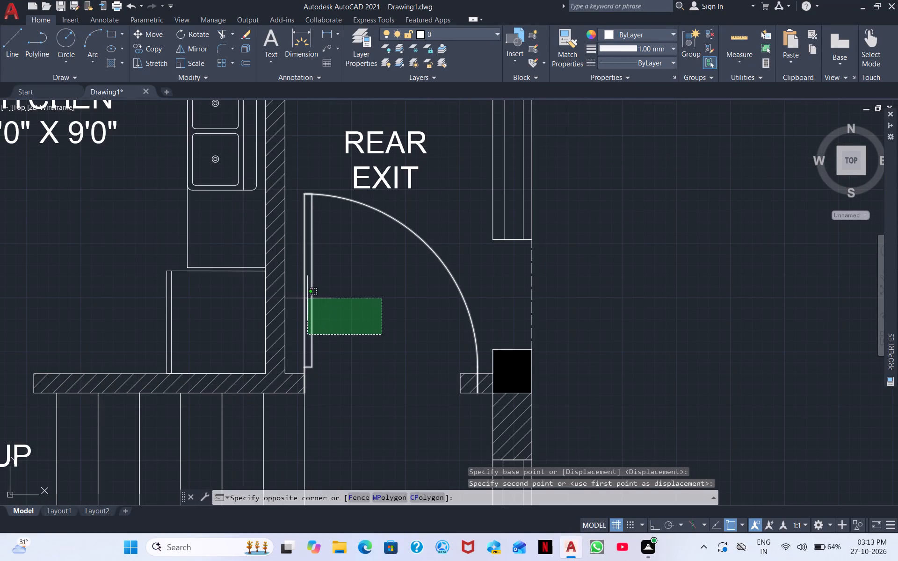
pyautogui.click(306, 298)
pyautogui.rightClick(395, 332)
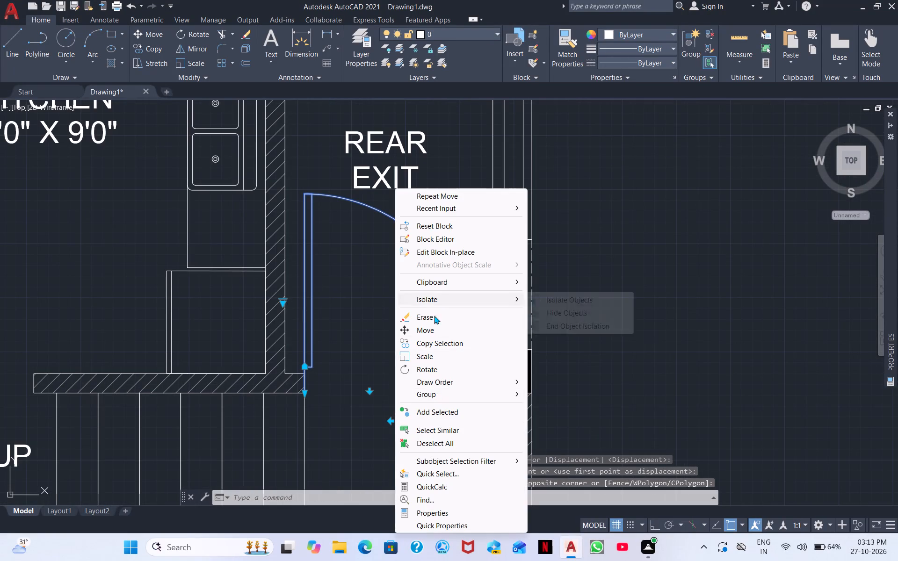
pyautogui.click(428, 356)
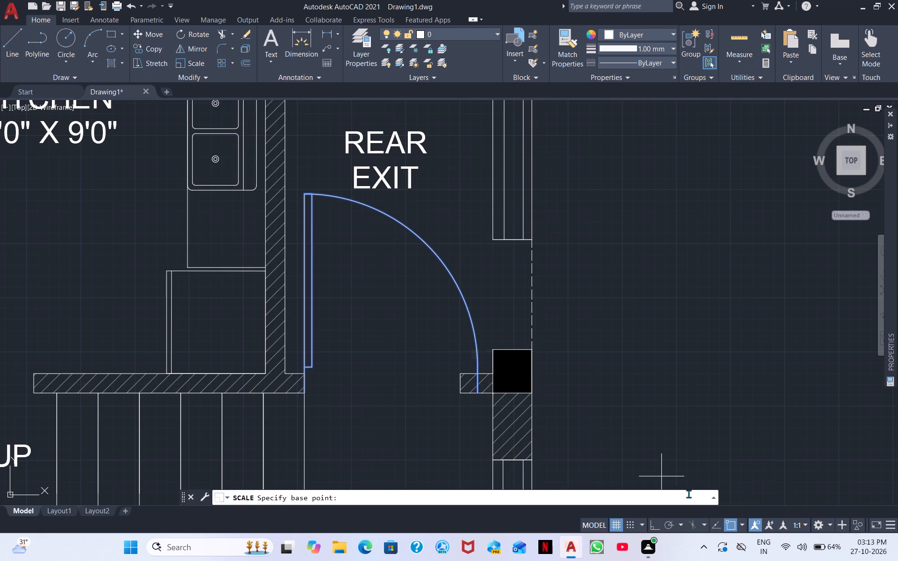
pyautogui.click(655, 524)
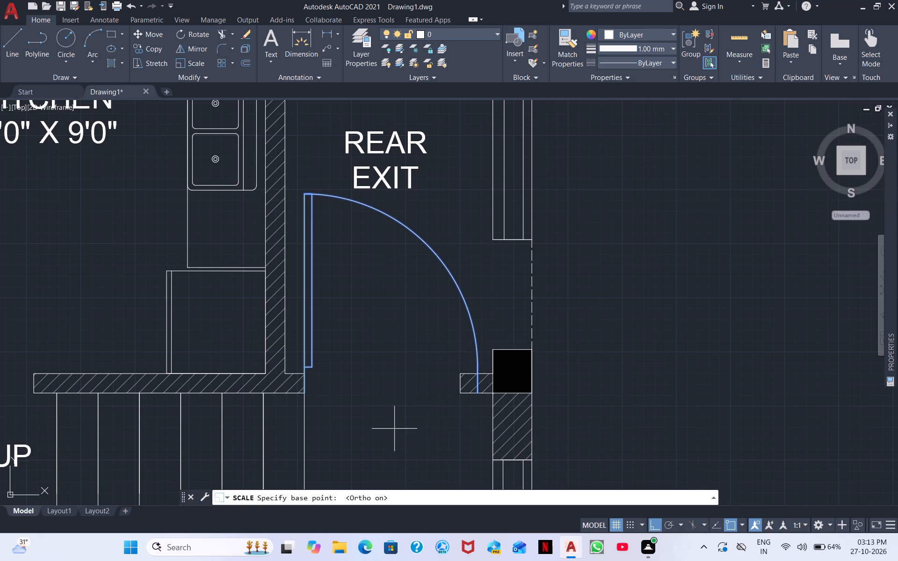
pyautogui.click(301, 394)
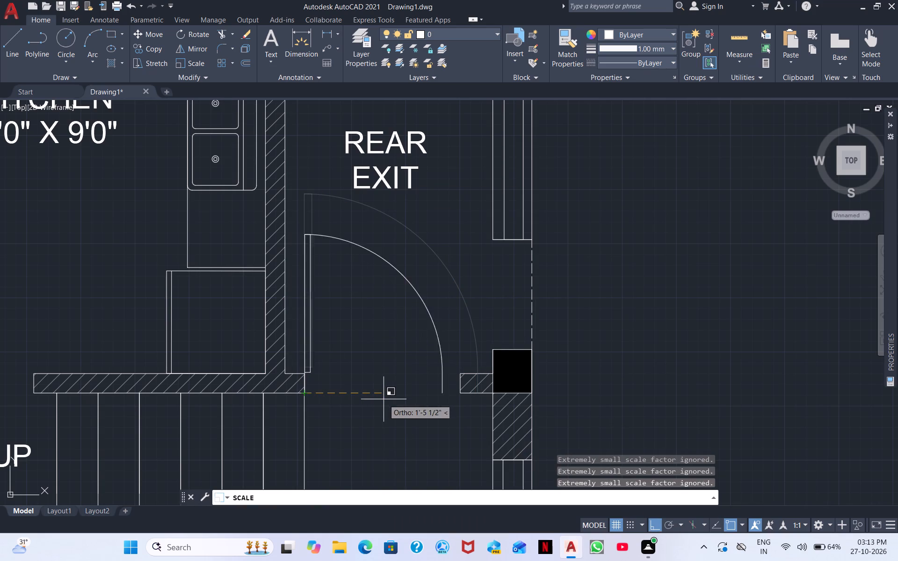
pyautogui.scroll(1, 393, 403)
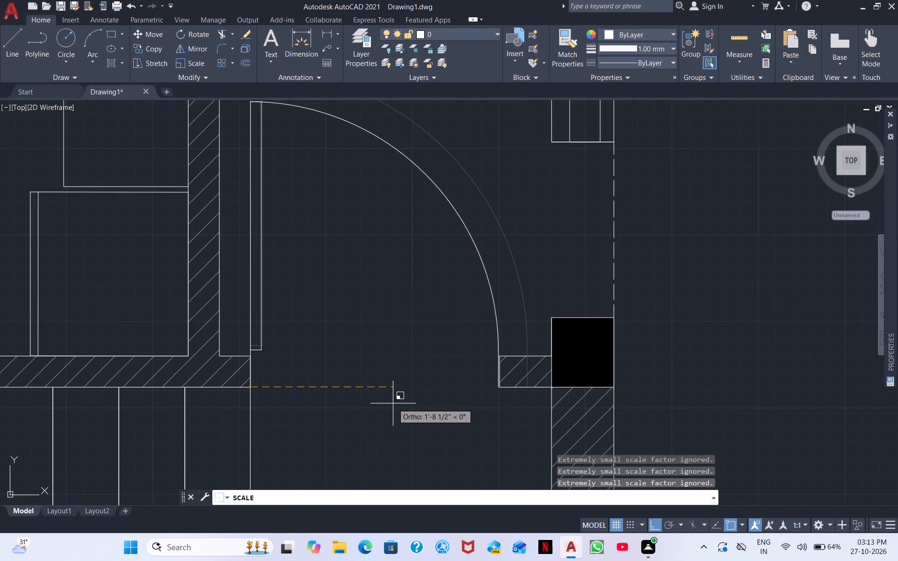
pyautogui.scroll(1, 393, 403)
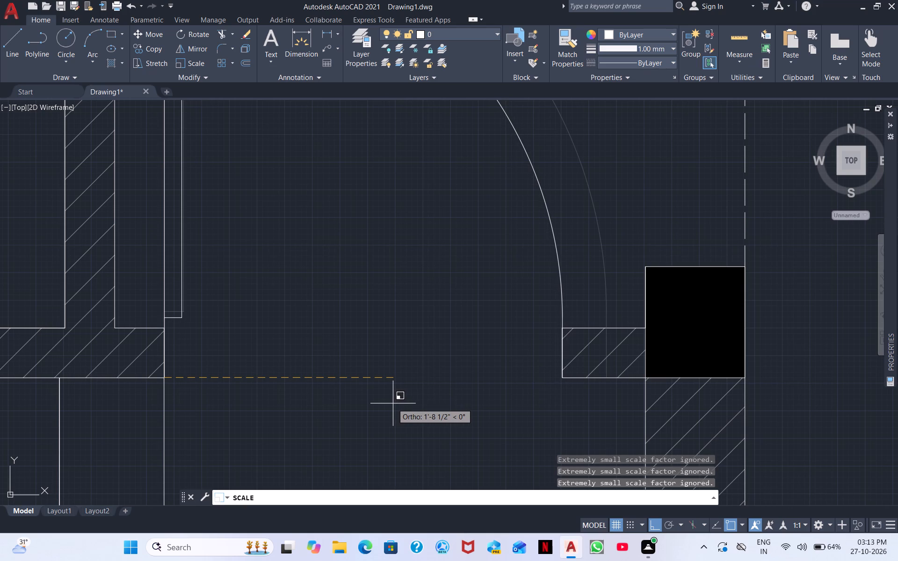
pyautogui.click(393, 403)
# Move the Toilet Bathroom door so its jamb end meets the lower corner of the wall stub on the kitchen side.
pyautogui.scroll(-1, 392, 403)
pyautogui.scroll(-2, 337, 408)
pyautogui.moveTo(344, 409); pyautogui.dragTo(463, 387, button='middle')
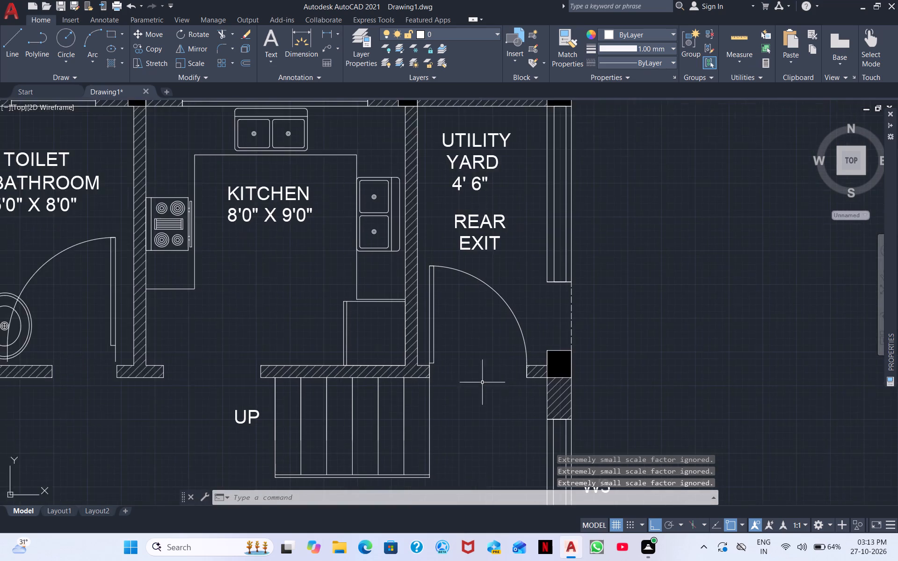
pyautogui.scroll(-1, 510, 377)
pyautogui.moveTo(451, 393); pyautogui.dragTo(520, 360, button='middle')
pyautogui.scroll(2, 289, 352)
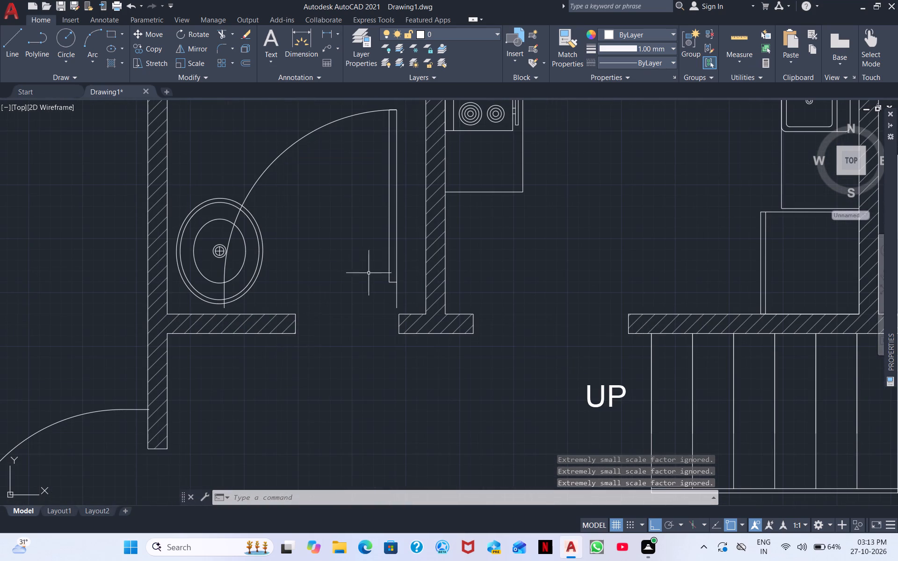
pyautogui.moveTo(403, 280); pyautogui.dragTo(393, 279)
pyautogui.click(347, 257)
pyautogui.rightClick(347, 256)
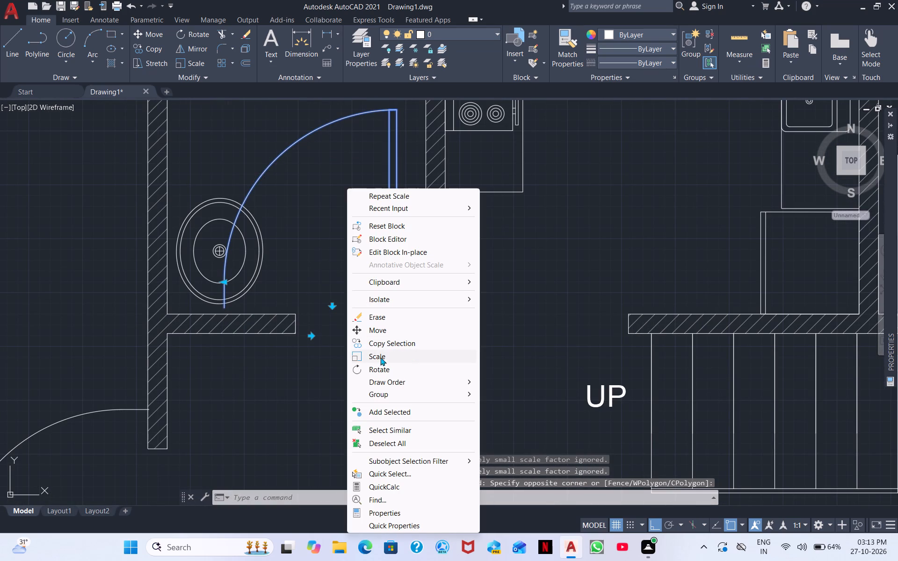
pyautogui.click(385, 331)
pyautogui.scroll(3, 386, 330)
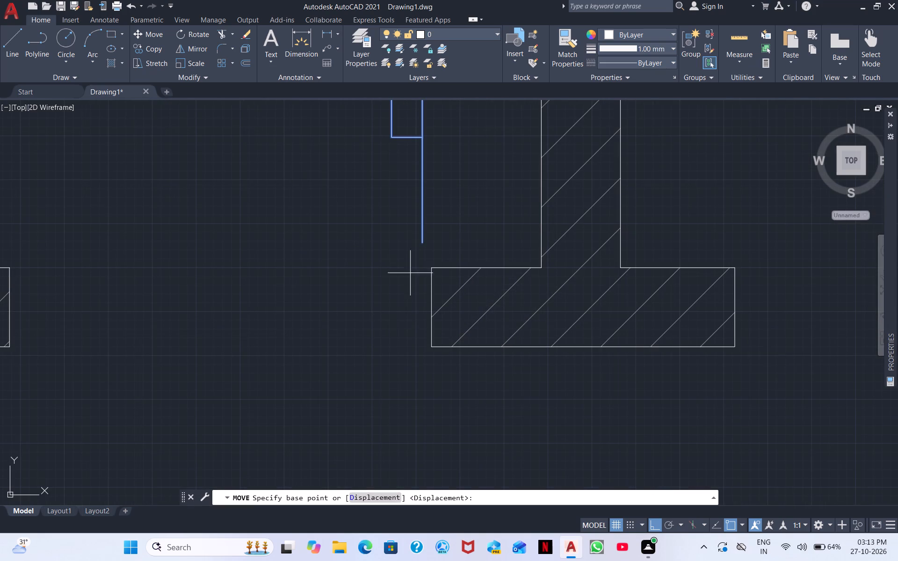
pyautogui.click(418, 245)
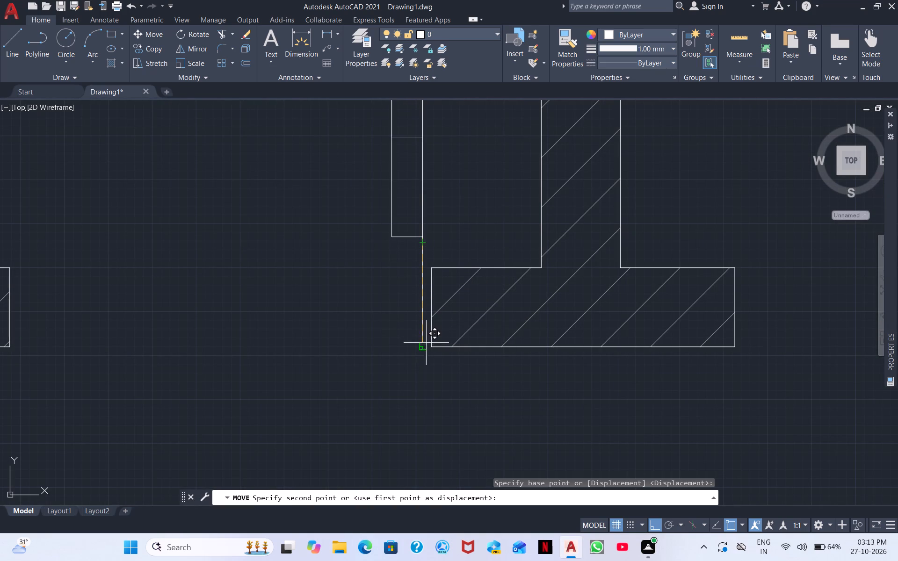
pyautogui.click(428, 347)
# Scale the Toilet Bathroom door from that wall corner by a distance of about 1'-2" to fit its opening.
pyautogui.scroll(-2, 354, 311)
pyautogui.moveTo(346, 331); pyautogui.dragTo(457, 411, button='middle')
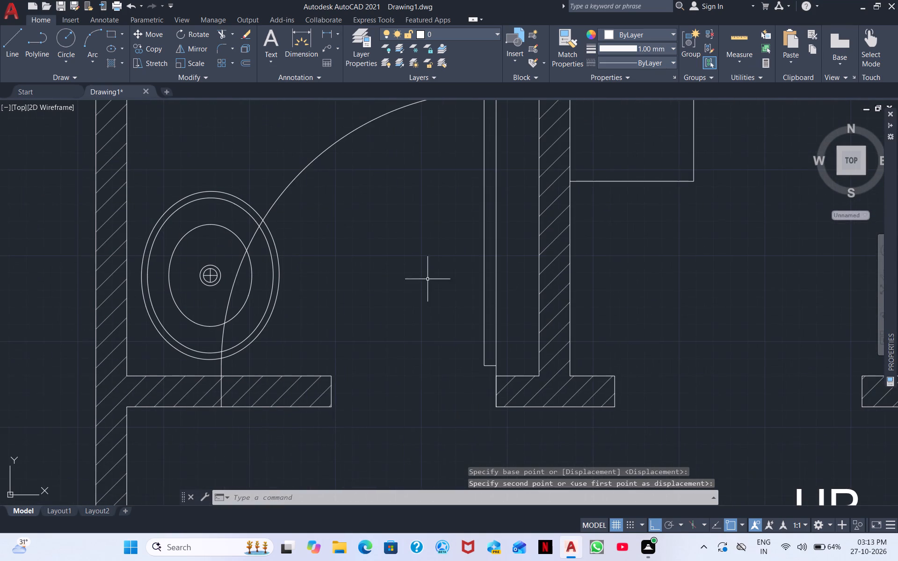
pyautogui.click(506, 319)
pyautogui.click(474, 302)
pyautogui.rightClick(451, 304)
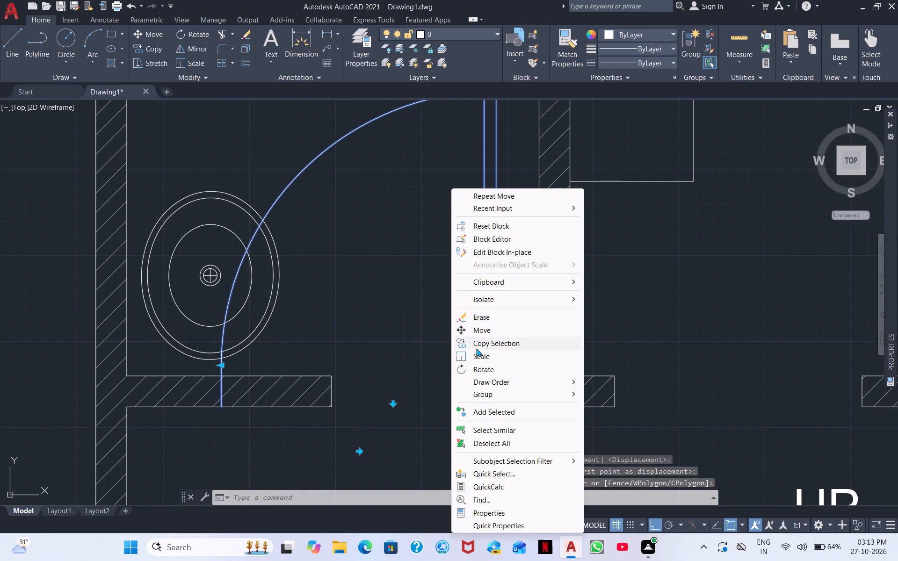
pyautogui.click(479, 361)
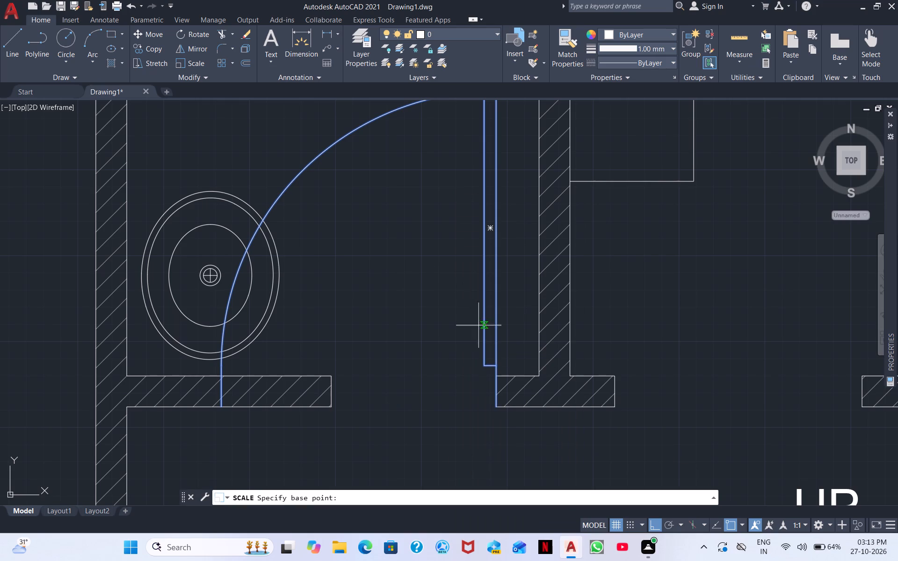
pyautogui.click(500, 406)
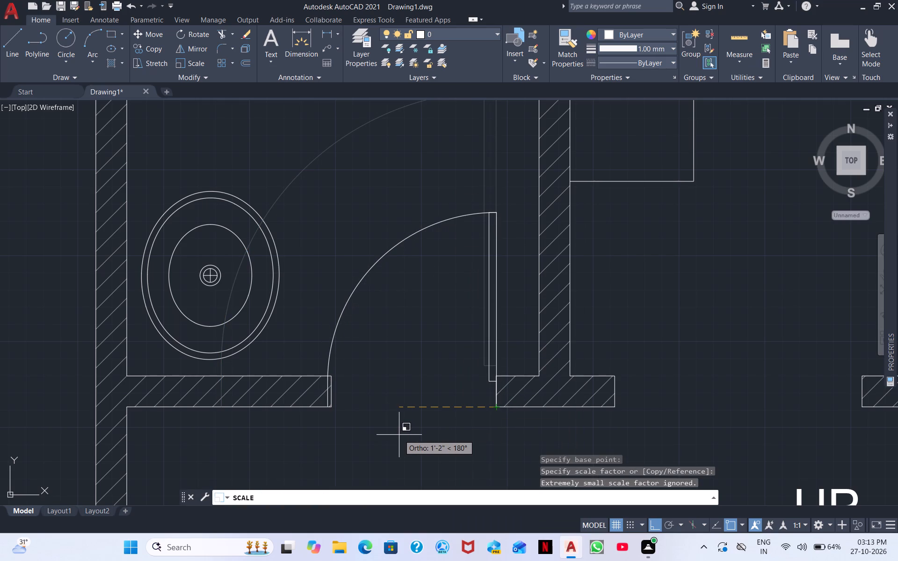
pyautogui.scroll(2, 400, 435)
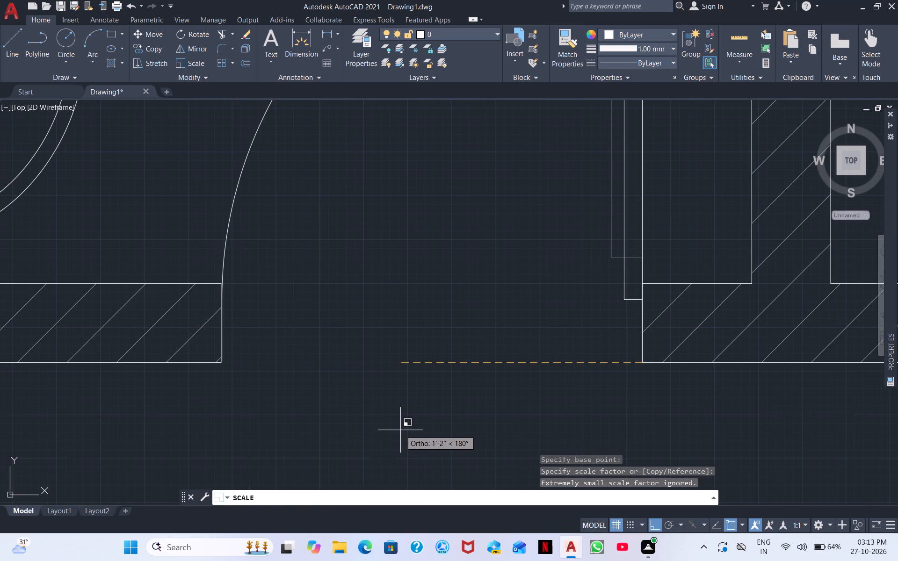
pyautogui.click(400, 430)
# Move the Bedroom 1 door so its jamb end meets the lounge-side upper corner of the wall stub above the column.
pyautogui.scroll(-1, 385, 419)
pyautogui.moveTo(361, 425); pyautogui.dragTo(601, 327, button='middle')
pyautogui.scroll(-2, 601, 327)
pyautogui.moveTo(559, 370); pyautogui.dragTo(632, 302, button='middle')
pyautogui.scroll(-1, 561, 381)
pyautogui.moveTo(500, 412); pyautogui.dragTo(485, 335, button='middle')
pyautogui.moveTo(472, 381); pyautogui.dragTo(465, 372)
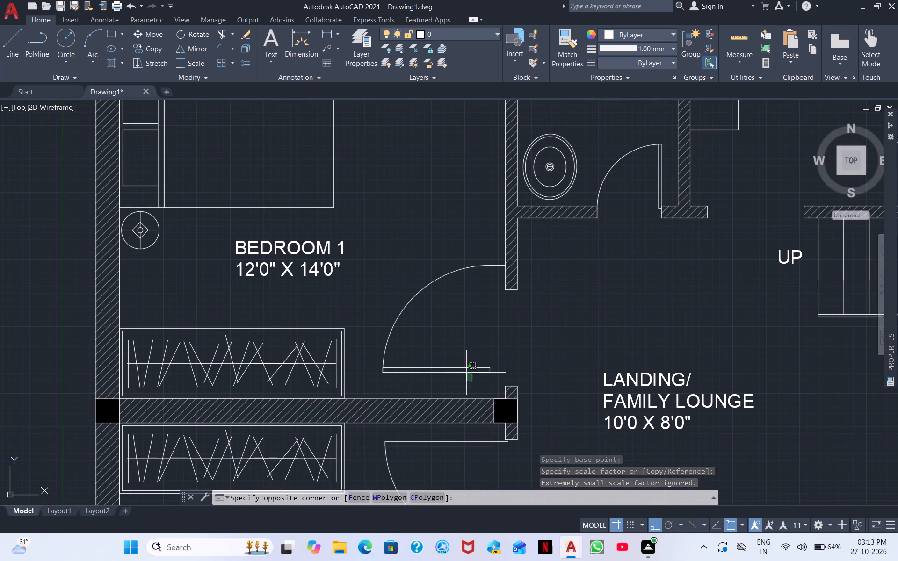
pyautogui.moveTo(465, 372); pyautogui.dragTo(468, 376)
pyautogui.click(444, 356)
pyautogui.rightClick(613, 356)
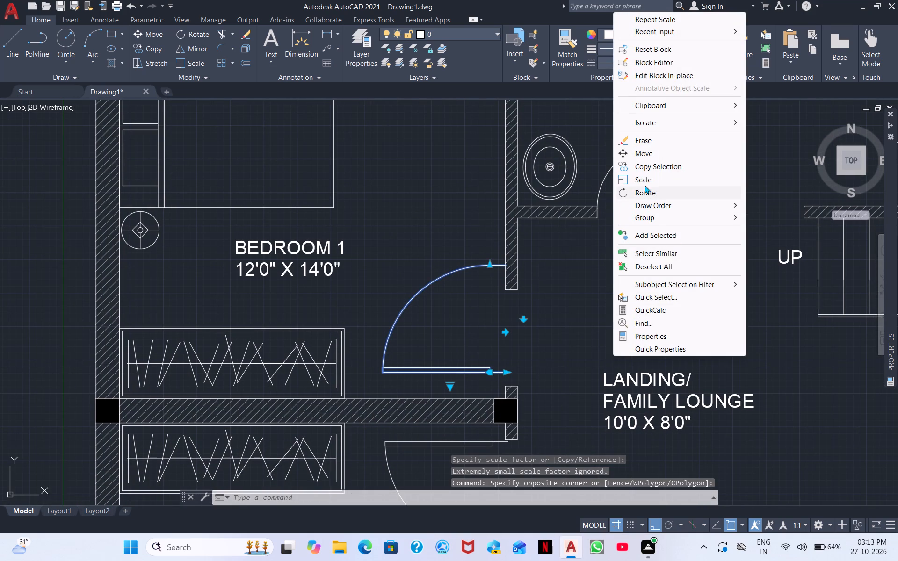
pyautogui.click(646, 152)
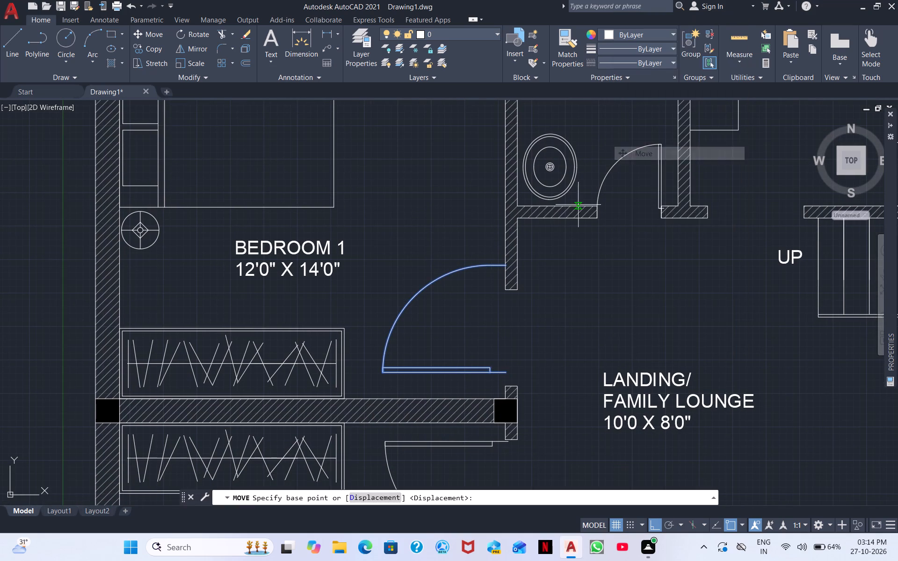
pyautogui.scroll(2, 535, 298)
pyautogui.moveTo(443, 403); pyautogui.dragTo(407, 223, button='middle')
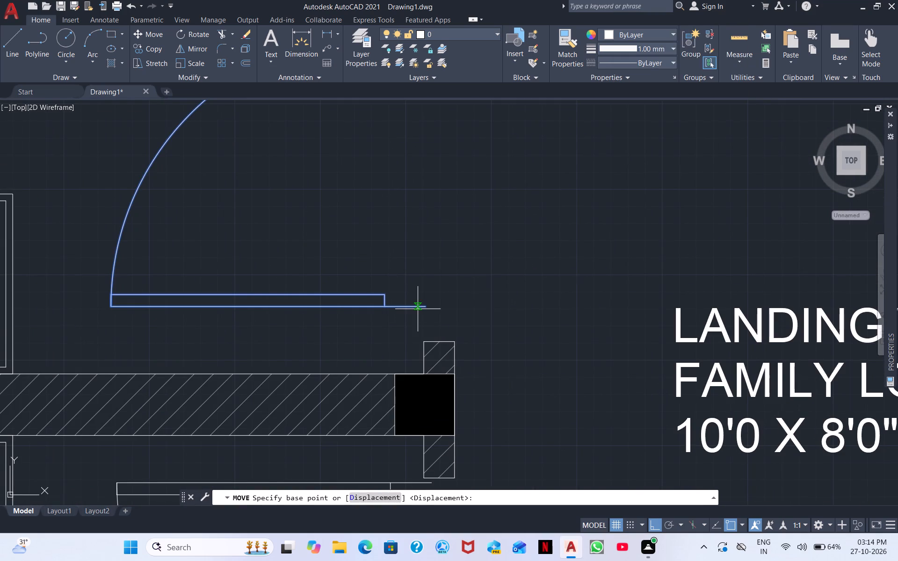
pyautogui.click(425, 307)
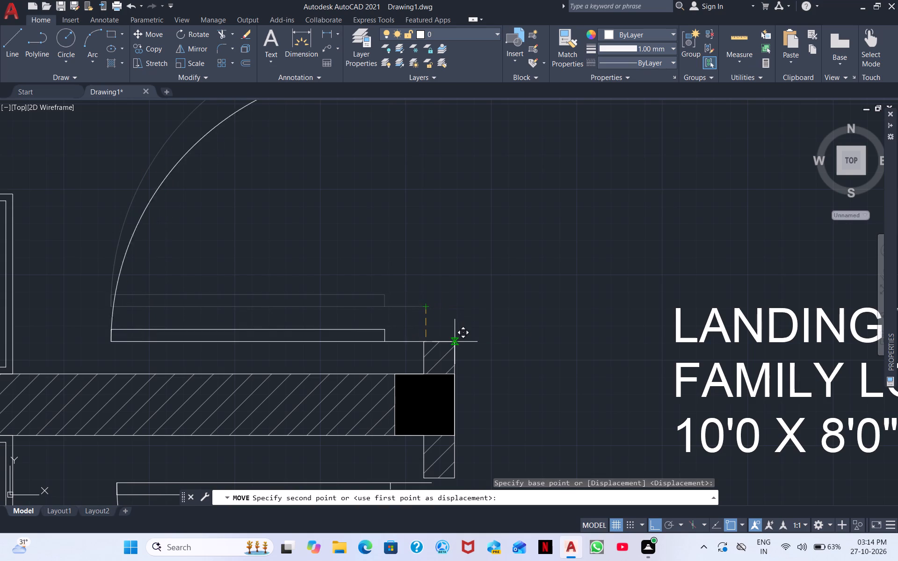
pyautogui.click(452, 343)
# Scale the Bedroom 1 door from the wall stub's lounge-side corner by a distance of about 1'-9" to fit its opening.
pyautogui.scroll(-1, 469, 324)
pyautogui.scroll(1, 385, 361)
pyautogui.moveTo(384, 332); pyautogui.dragTo(384, 326)
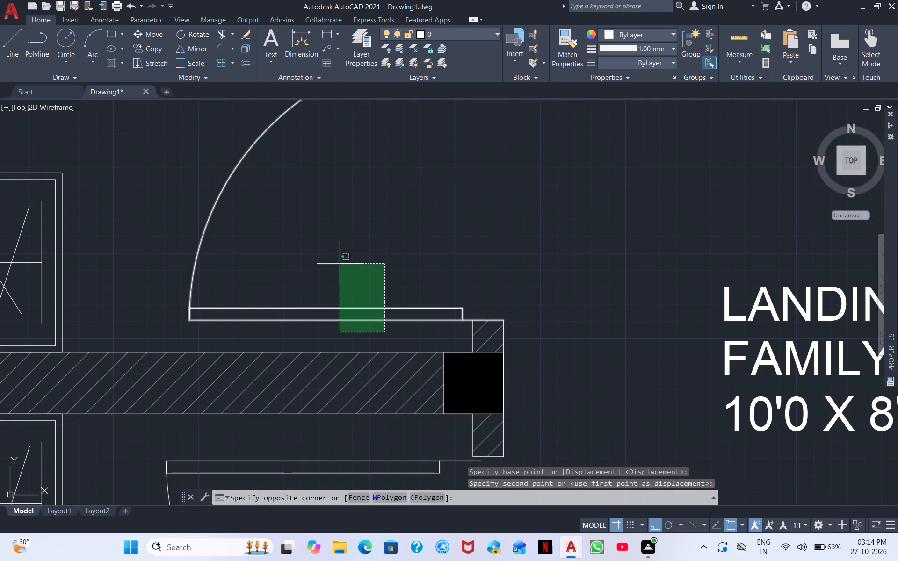
pyautogui.click(335, 258)
pyautogui.rightClick(363, 258)
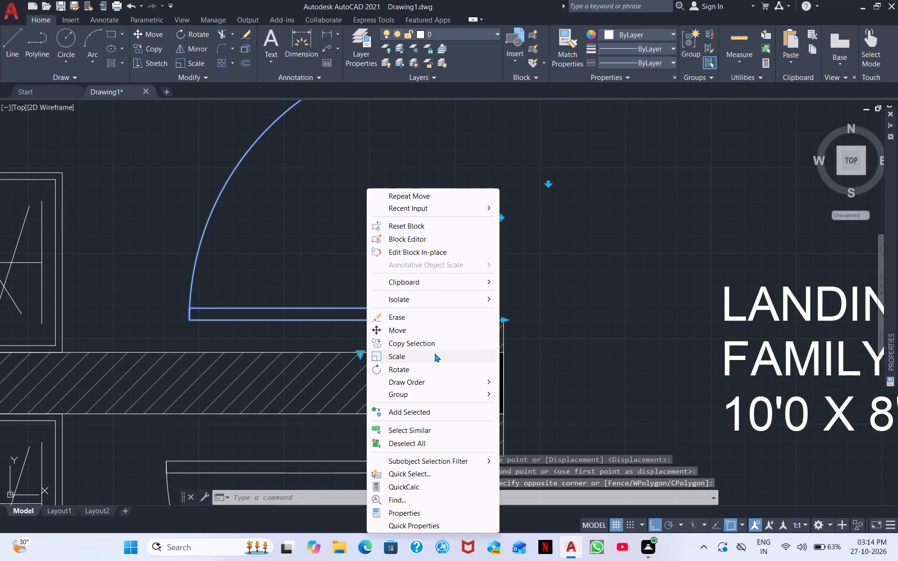
pyautogui.click(435, 353)
pyautogui.scroll(3, 451, 331)
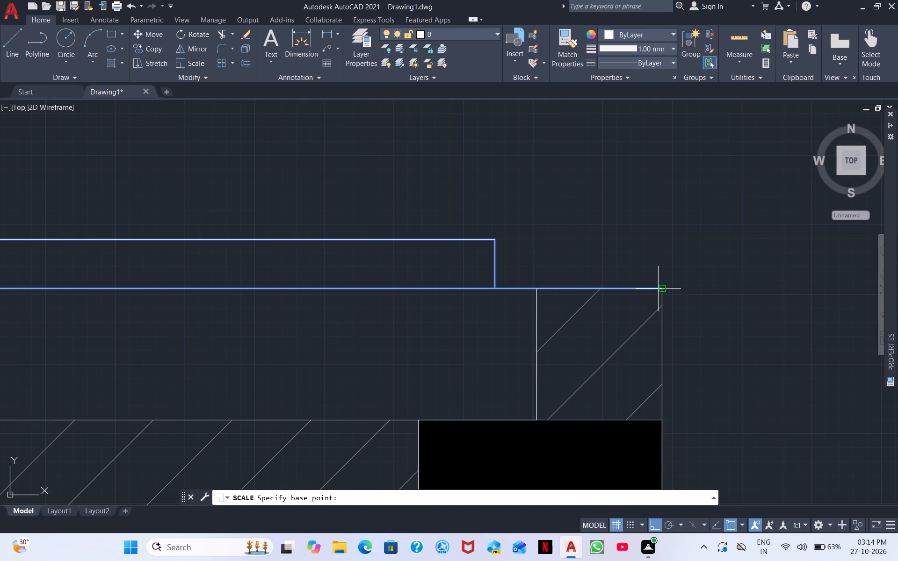
pyautogui.click(658, 288)
pyautogui.moveTo(479, 292); pyautogui.dragTo(436, 448, button='middle')
pyautogui.scroll(-2, 436, 448)
pyautogui.scroll(-2, 448, 400)
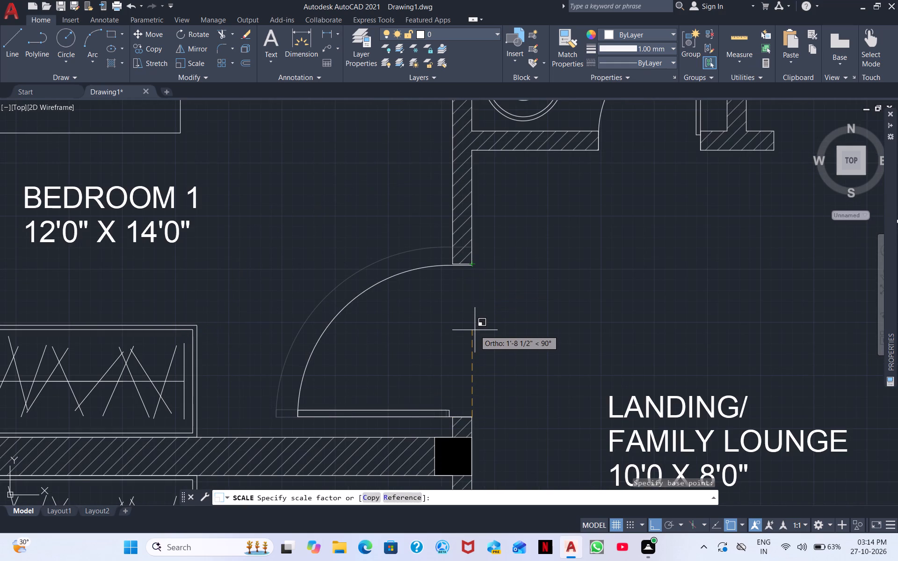
pyautogui.scroll(1, 475, 330)
pyautogui.moveTo(475, 330); pyautogui.dragTo(462, 394, button='middle')
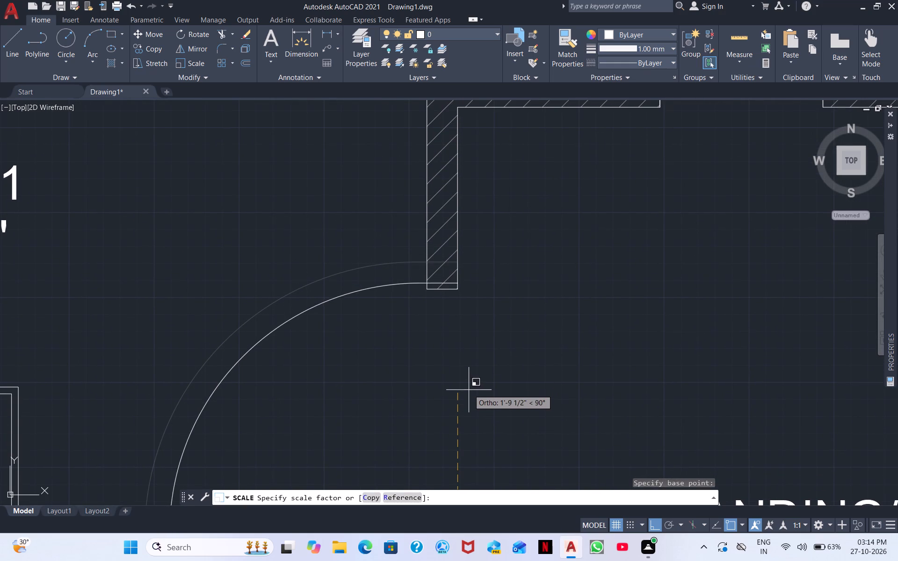
pyautogui.click(469, 393)
# Move the Master Bedroom entrance door so its jamb end meets the lounge-side lower corner of the wall stub below the column.
pyautogui.scroll(-2, 469, 391)
pyautogui.moveTo(538, 389); pyautogui.dragTo(479, 269, button='middle')
pyautogui.scroll(-1, 481, 279)
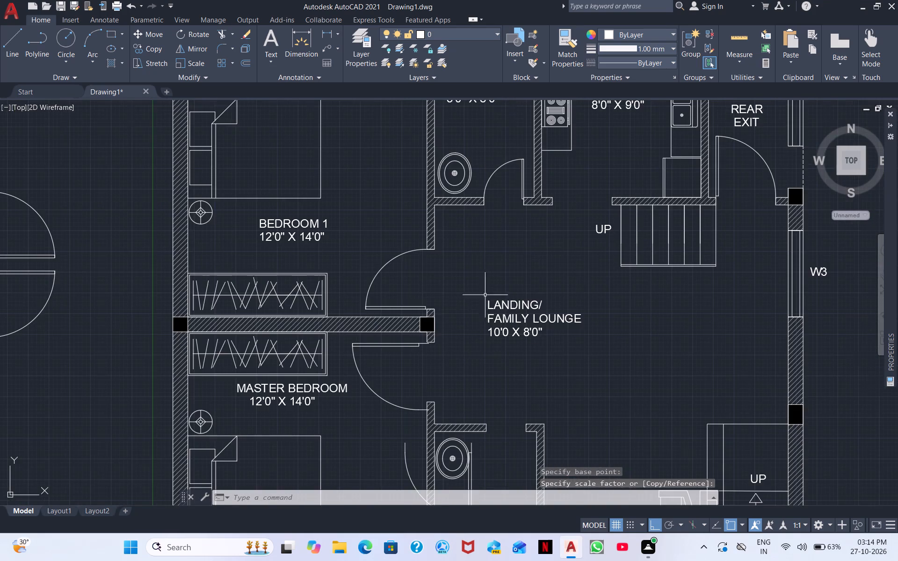
pyautogui.scroll(1, 470, 351)
pyautogui.moveTo(340, 366); pyautogui.dragTo(319, 356)
pyautogui.click(279, 352)
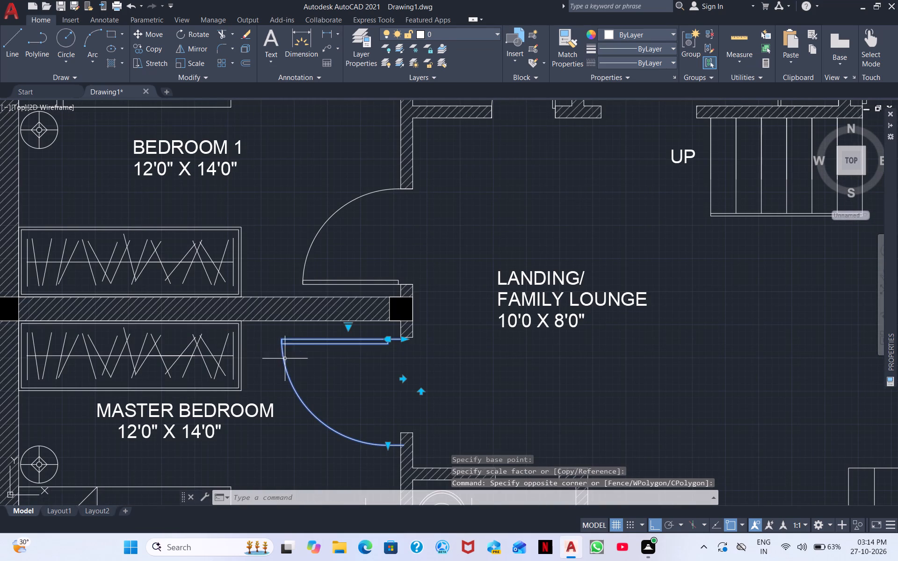
pyautogui.rightClick(293, 370)
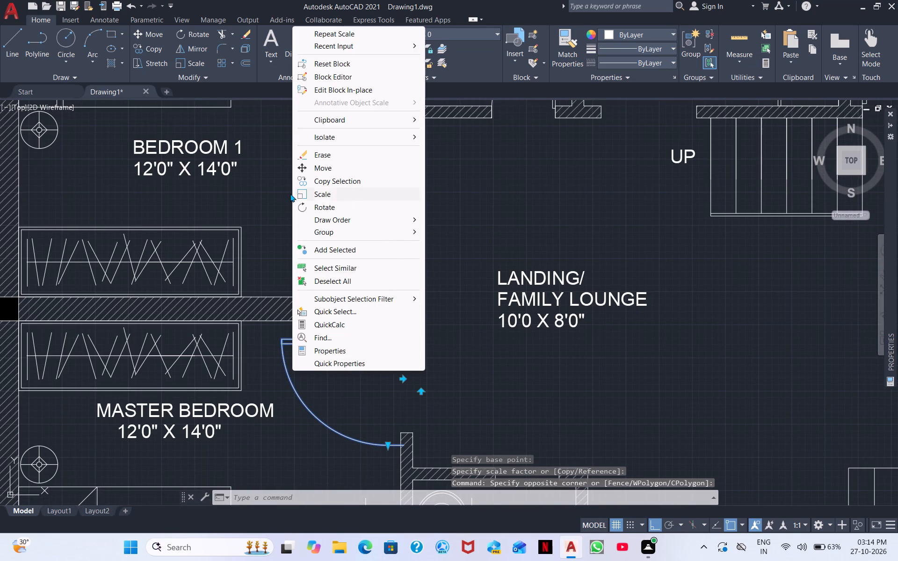
pyautogui.click(322, 166)
pyautogui.scroll(2, 386, 357)
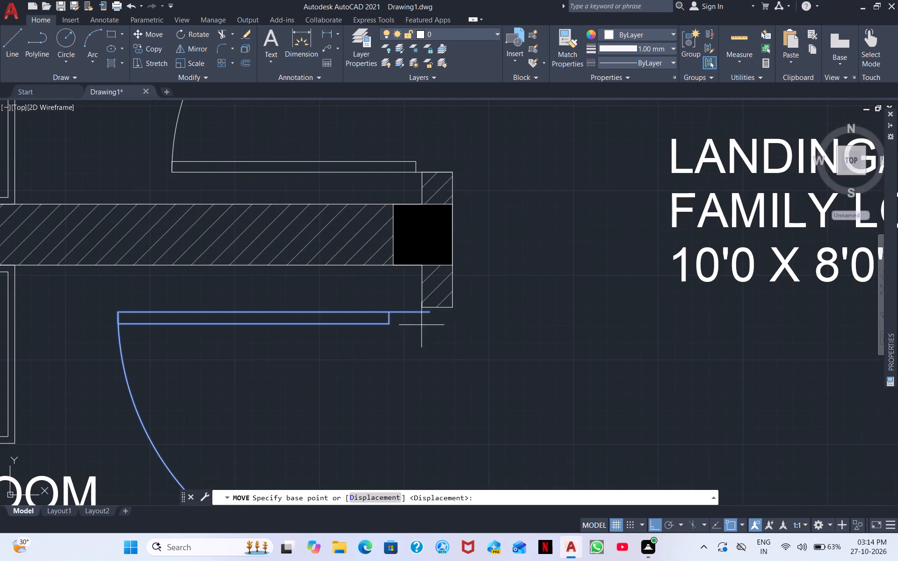
pyautogui.scroll(3, 424, 320)
pyautogui.click(442, 290)
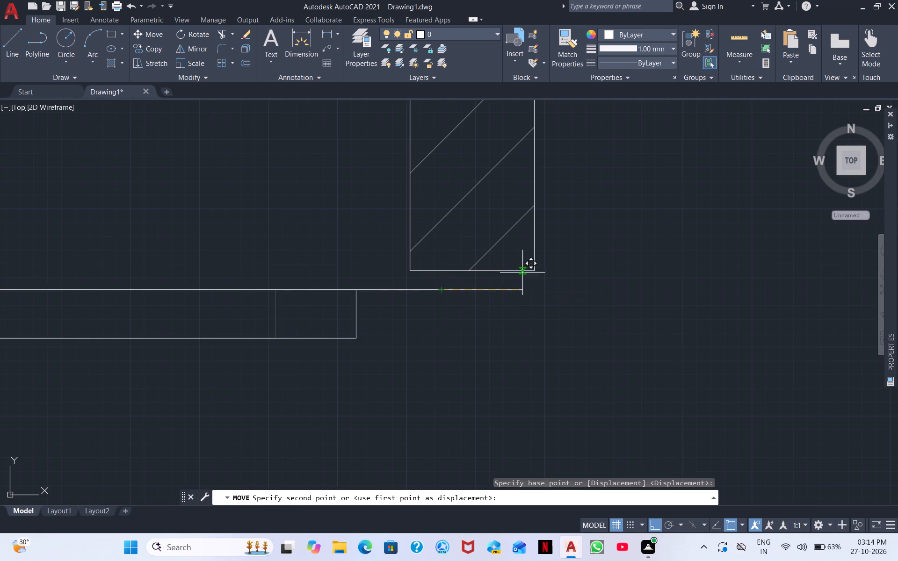
pyautogui.click(532, 269)
# Scale the Master Bedroom entrance door from that wall corner so it spans the opening to the wall end below.
pyautogui.scroll(-1, 532, 269)
pyautogui.scroll(-1, 599, 332)
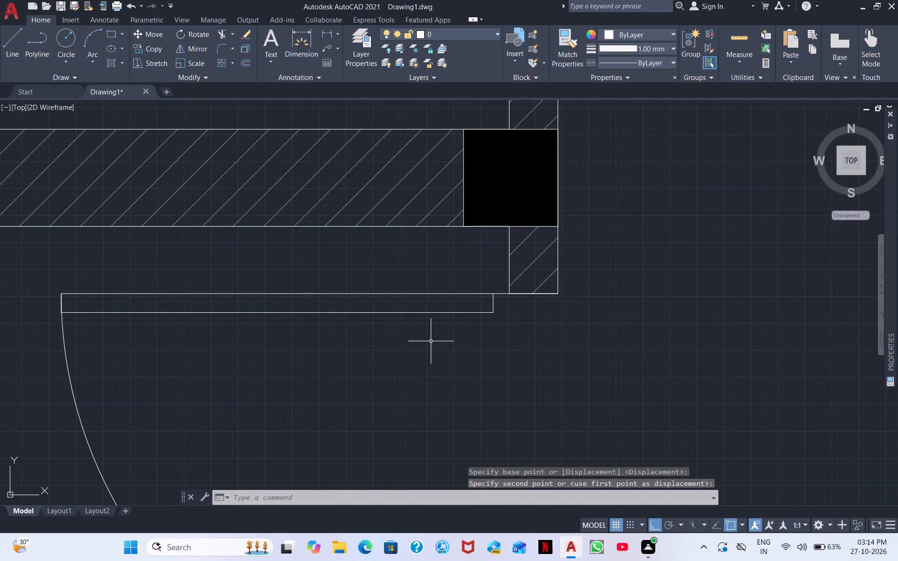
pyautogui.click(431, 341)
pyautogui.click(306, 282)
pyautogui.rightClick(376, 367)
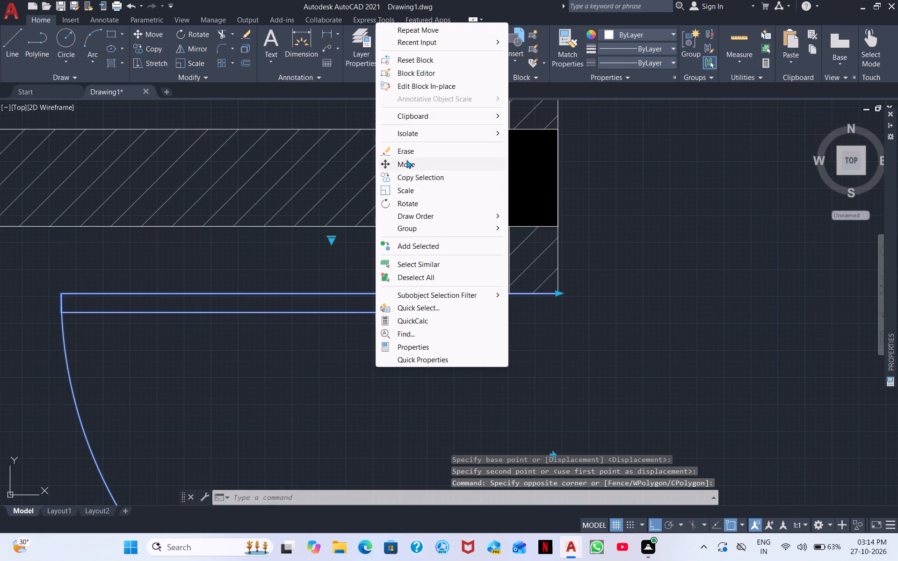
pyautogui.click(403, 194)
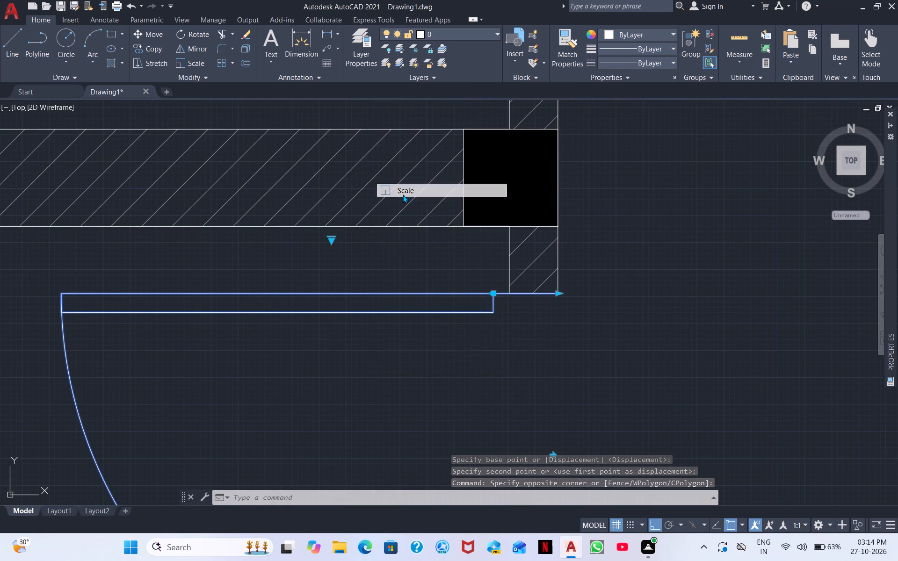
pyautogui.scroll(-1, 450, 264)
pyautogui.scroll(-1, 521, 319)
pyautogui.scroll(1, 519, 322)
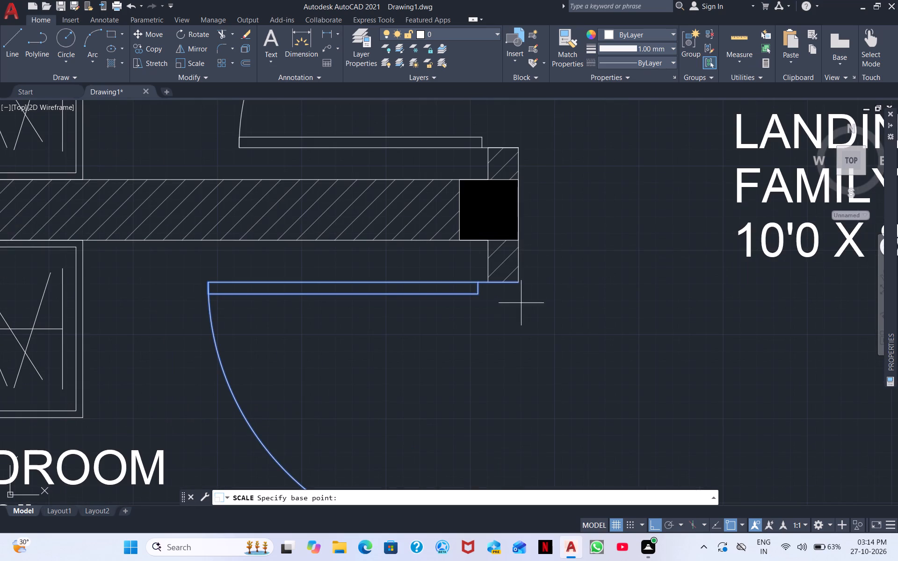
pyautogui.click(522, 283)
pyautogui.moveTo(496, 382); pyautogui.dragTo(466, 234, button='middle')
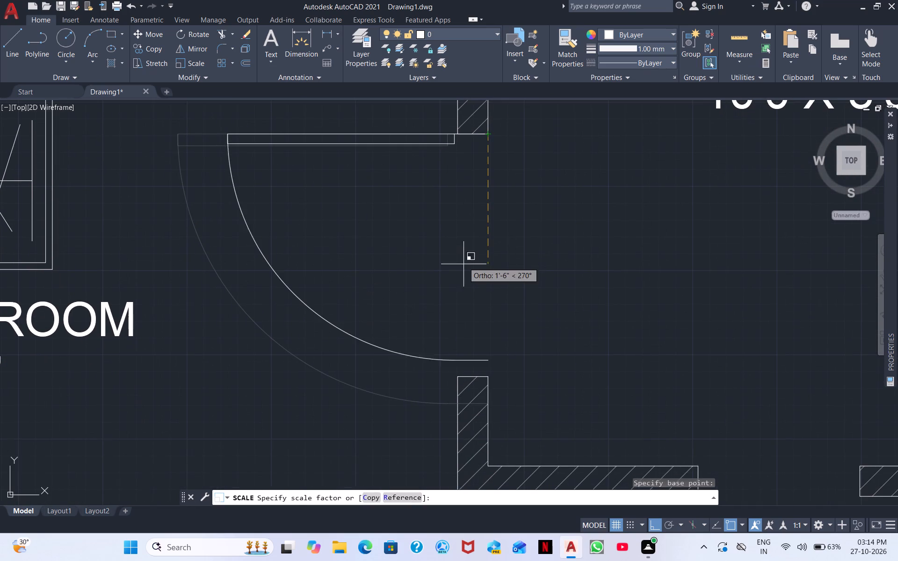
pyautogui.click(465, 274)
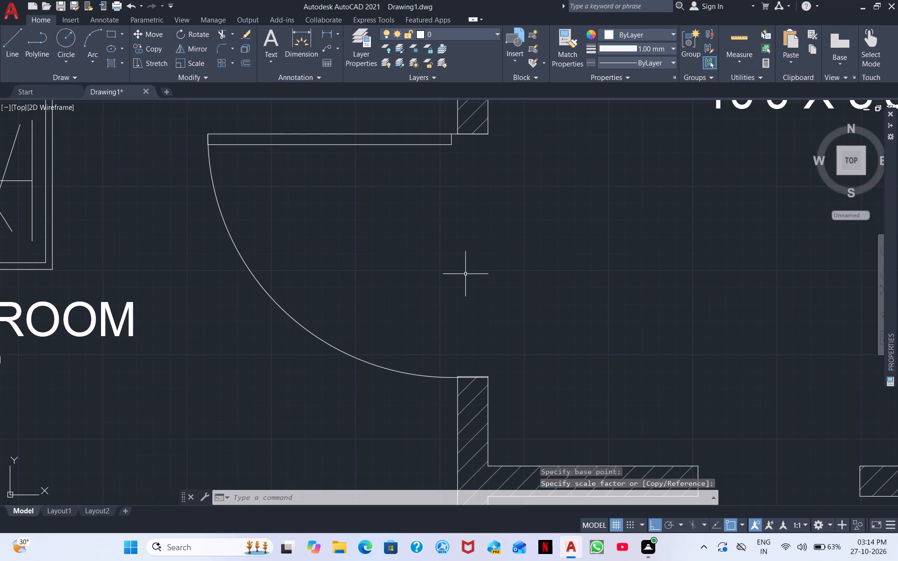
pyautogui.scroll(2, 459, 288)
pyautogui.scroll(-2, 458, 288)
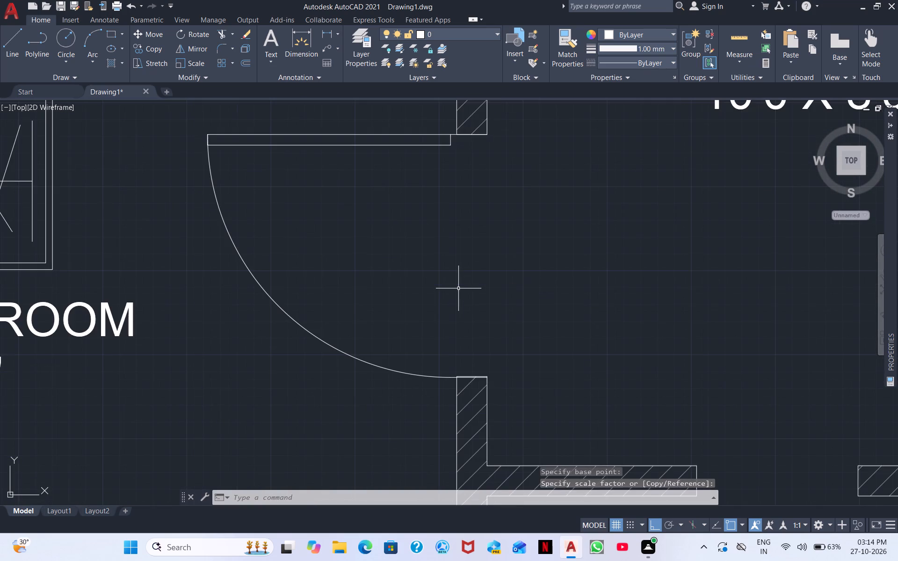
# Move the Attached Toilet door so its jamb end meets the upper corner of the short wall stub across the opening from the basin-side wall.
pyautogui.scroll(-4, 458, 288)
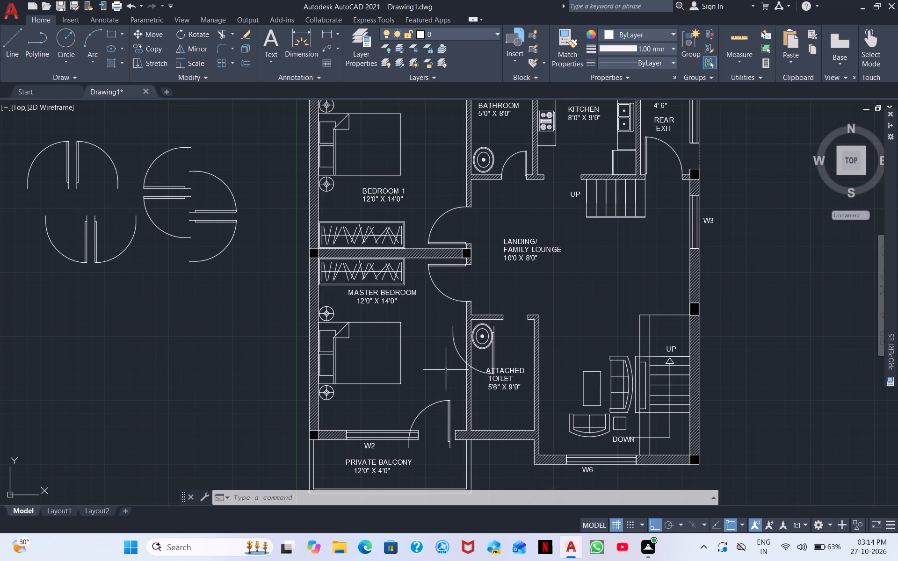
pyautogui.click(459, 358)
pyautogui.rightClick(517, 357)
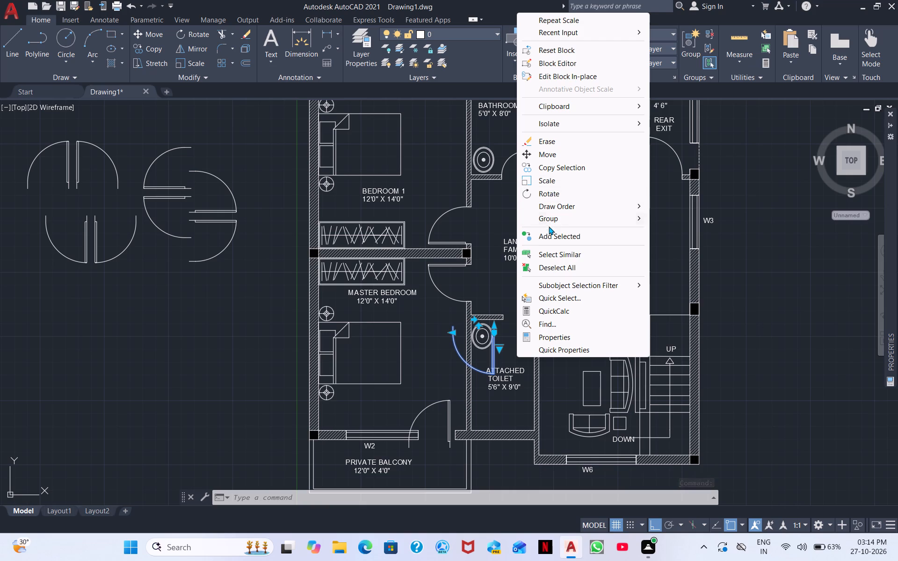
pyautogui.click(558, 151)
pyautogui.scroll(3, 529, 291)
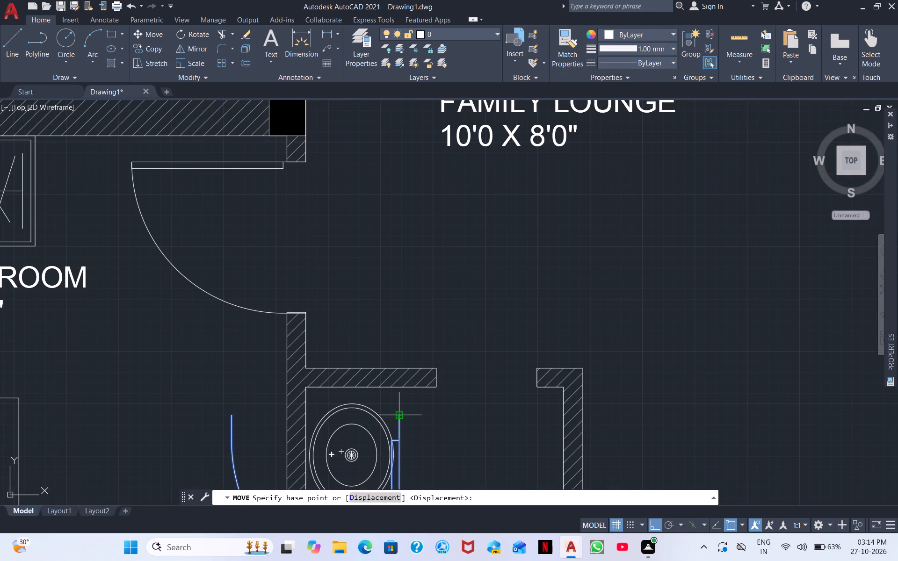
pyautogui.click(399, 418)
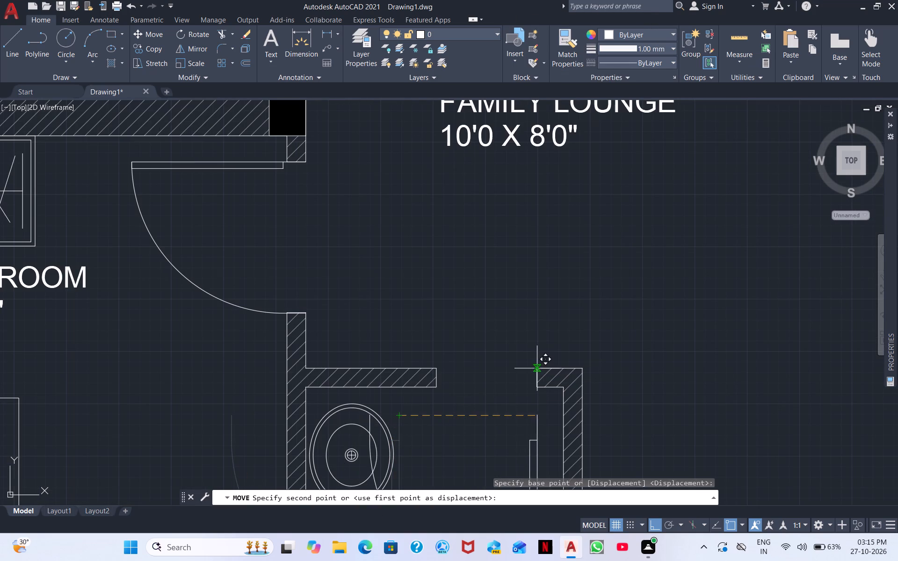
pyautogui.click(534, 365)
# Scale the Attached Toilet door from that wall corner by a distance of about 1'-2" to fit its opening.
pyautogui.scroll(1, 523, 406)
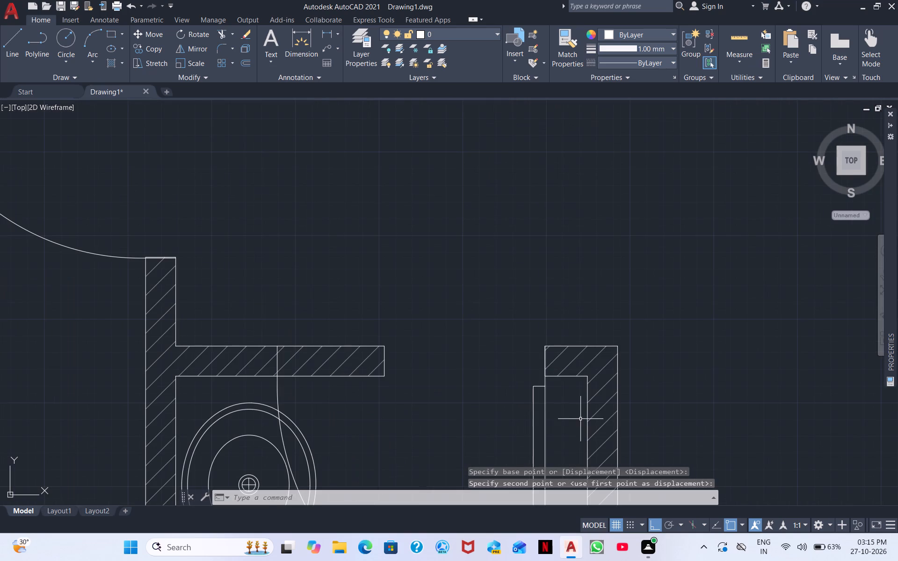
pyautogui.click(580, 419)
pyautogui.click(522, 412)
pyautogui.rightClick(519, 411)
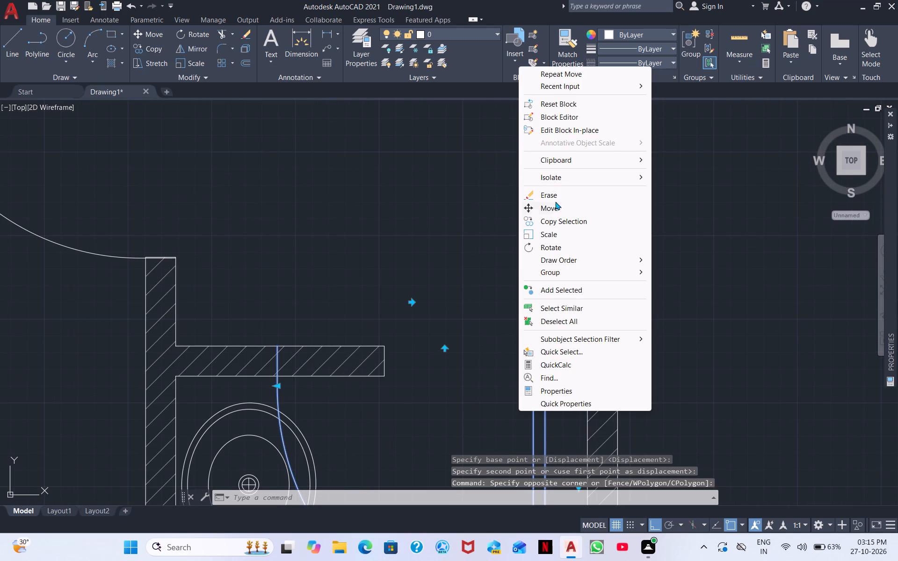
pyautogui.click(558, 239)
pyautogui.click(546, 347)
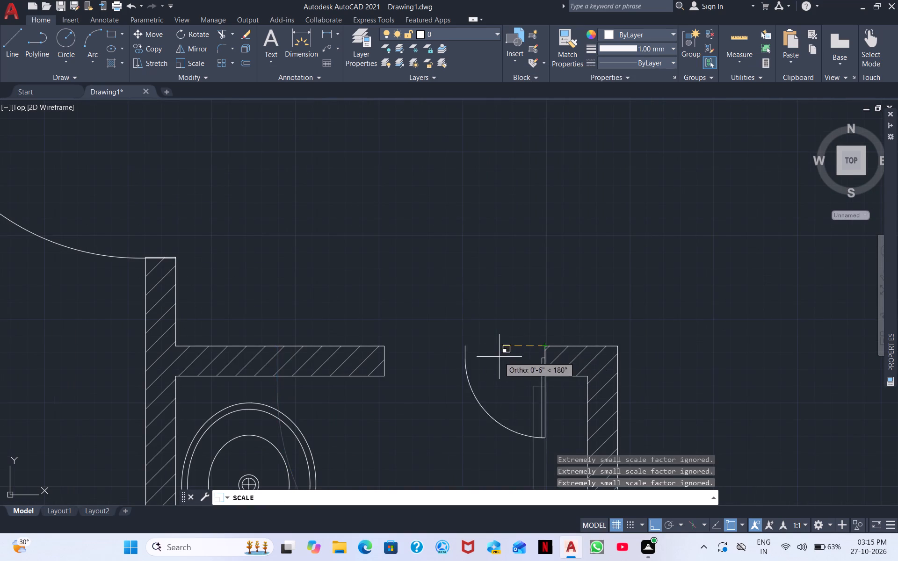
pyautogui.click(452, 373)
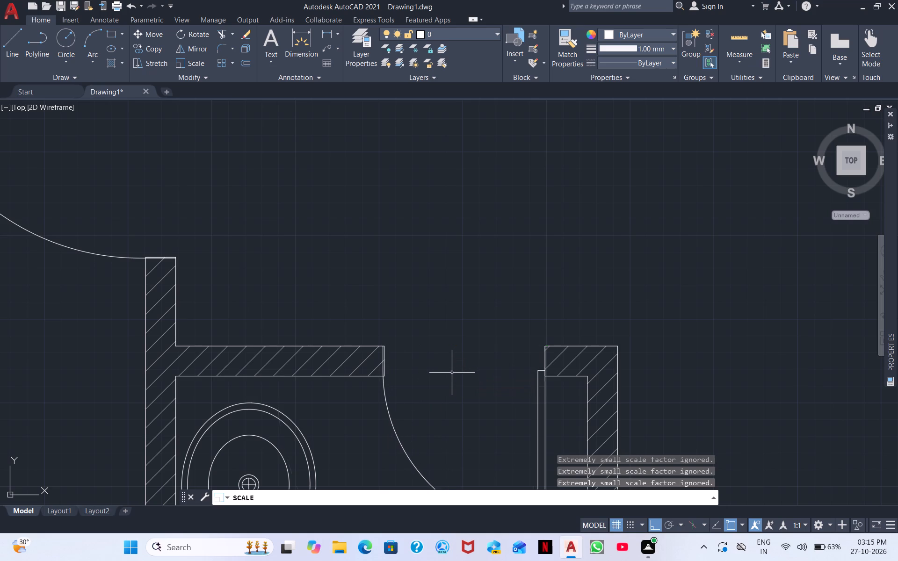
# Move the Private Balcony door so its jamb end meets the lower corner of the wall end on the Attached Toilet side.
pyautogui.scroll(-2, 442, 337)
pyautogui.moveTo(427, 380); pyautogui.dragTo(517, 171, button='middle')
pyautogui.moveTo(365, 396); pyautogui.dragTo(383, 319, button='middle')
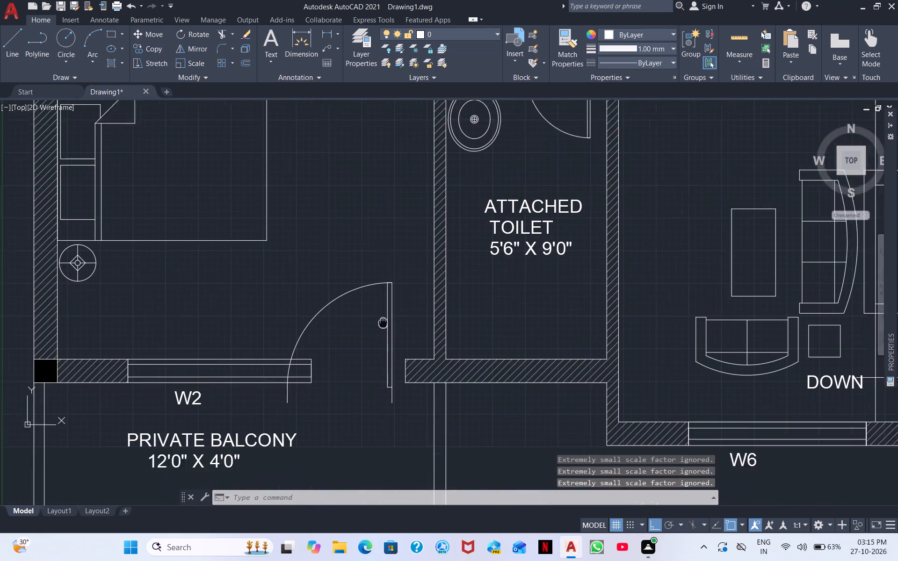
pyautogui.moveTo(383, 319); pyautogui.dragTo(382, 292, button='middle')
pyautogui.click(400, 321)
pyautogui.click(360, 280)
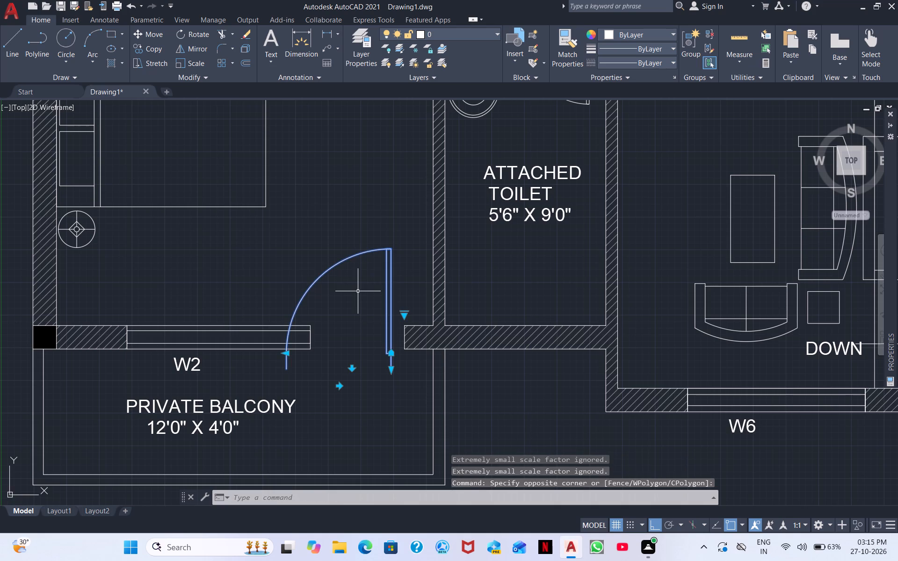
pyautogui.rightClick(357, 293)
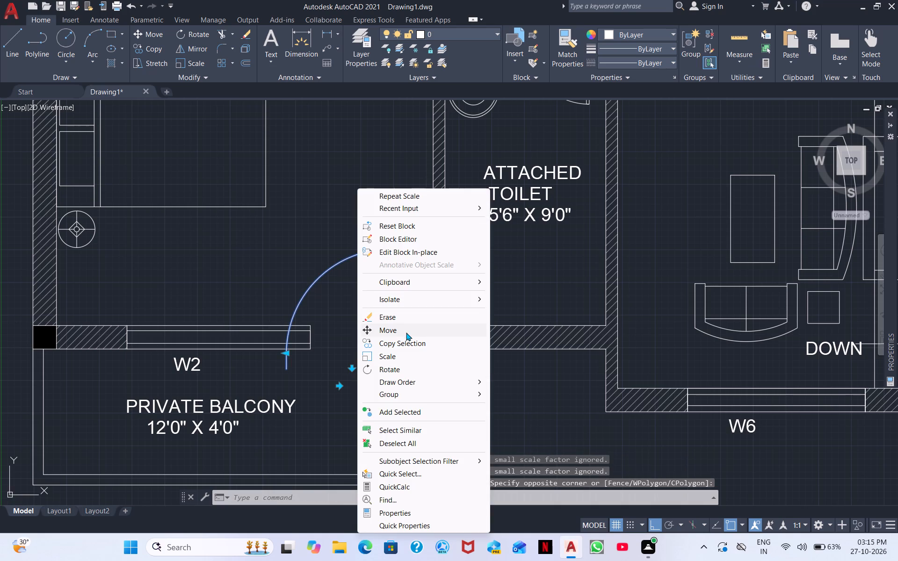
pyautogui.click(406, 330)
pyautogui.scroll(2, 405, 337)
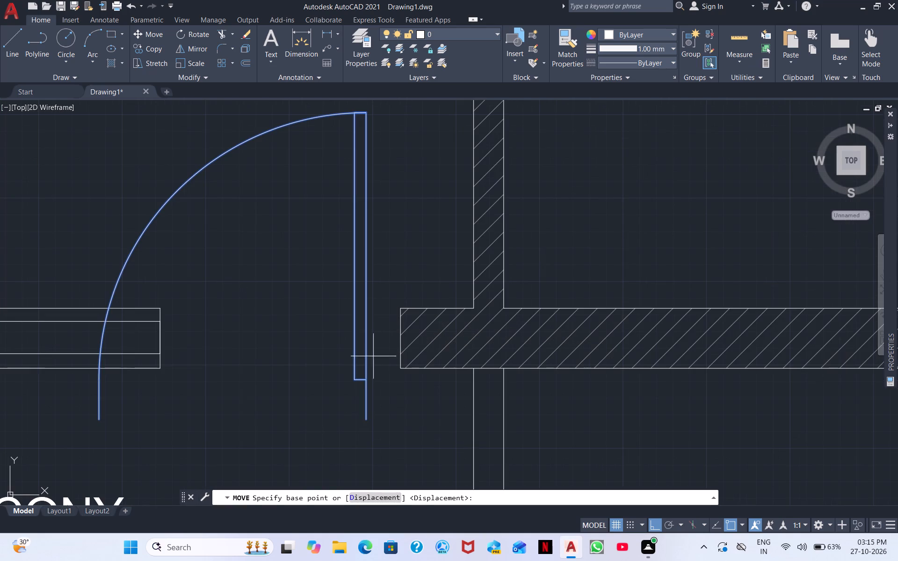
pyautogui.click(363, 422)
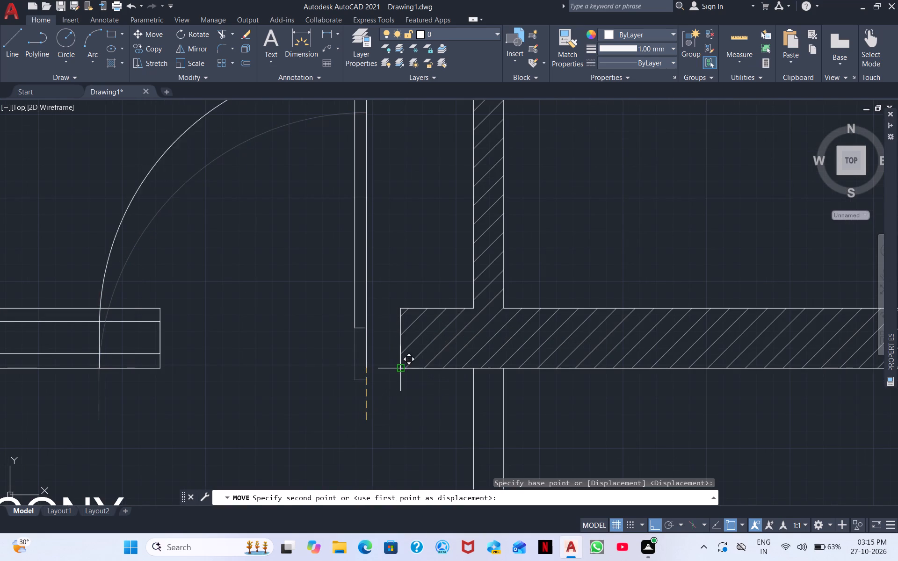
pyautogui.click(398, 367)
# Scale the Private Balcony door from that wall corner so it spans the opening to the end of window W2.
pyautogui.click(416, 285)
pyautogui.click(373, 245)
pyautogui.rightClick(372, 245)
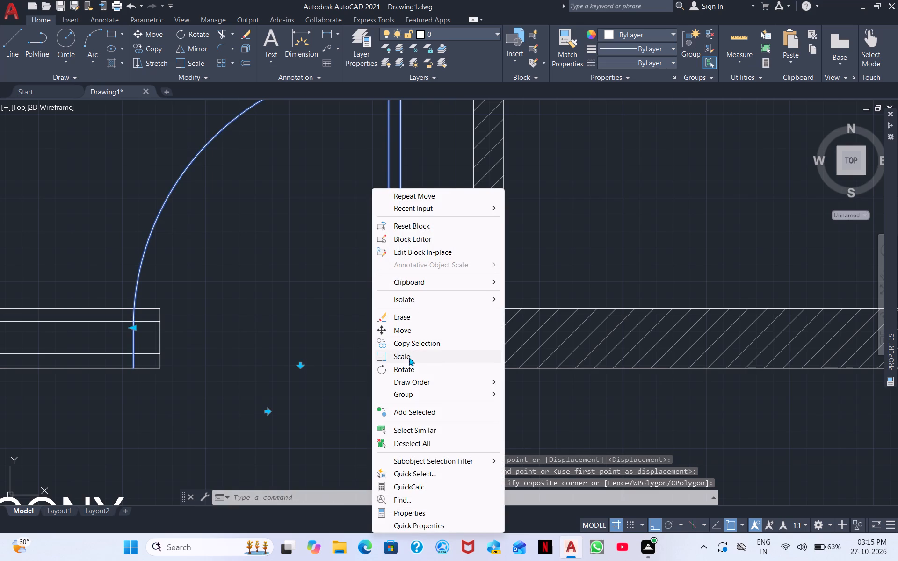
pyautogui.click(409, 357)
pyautogui.click(398, 368)
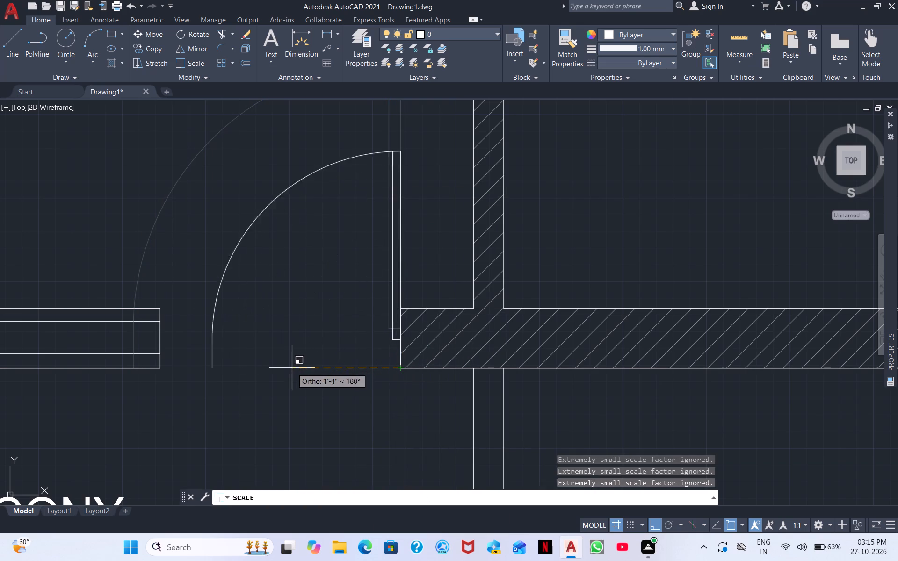
pyautogui.click(263, 367)
pyautogui.scroll(-1, 256, 332)
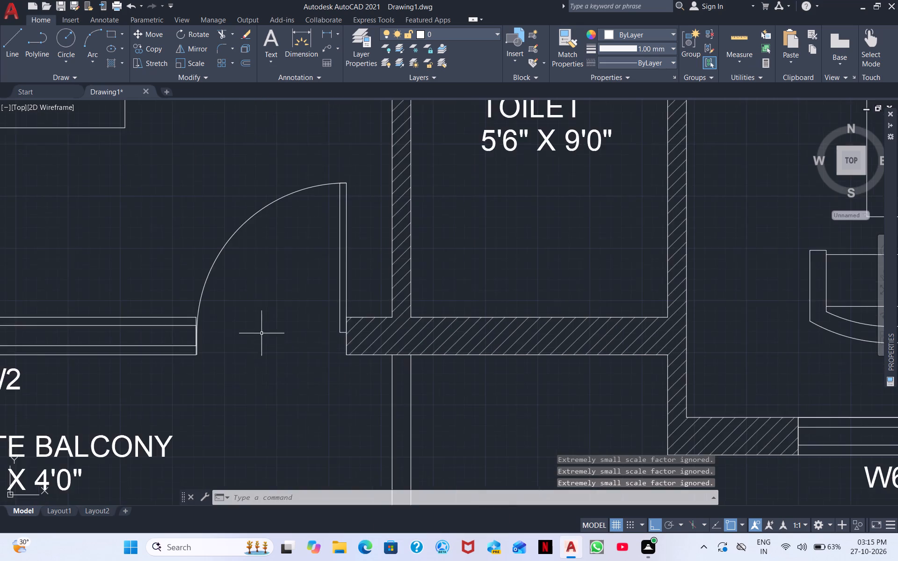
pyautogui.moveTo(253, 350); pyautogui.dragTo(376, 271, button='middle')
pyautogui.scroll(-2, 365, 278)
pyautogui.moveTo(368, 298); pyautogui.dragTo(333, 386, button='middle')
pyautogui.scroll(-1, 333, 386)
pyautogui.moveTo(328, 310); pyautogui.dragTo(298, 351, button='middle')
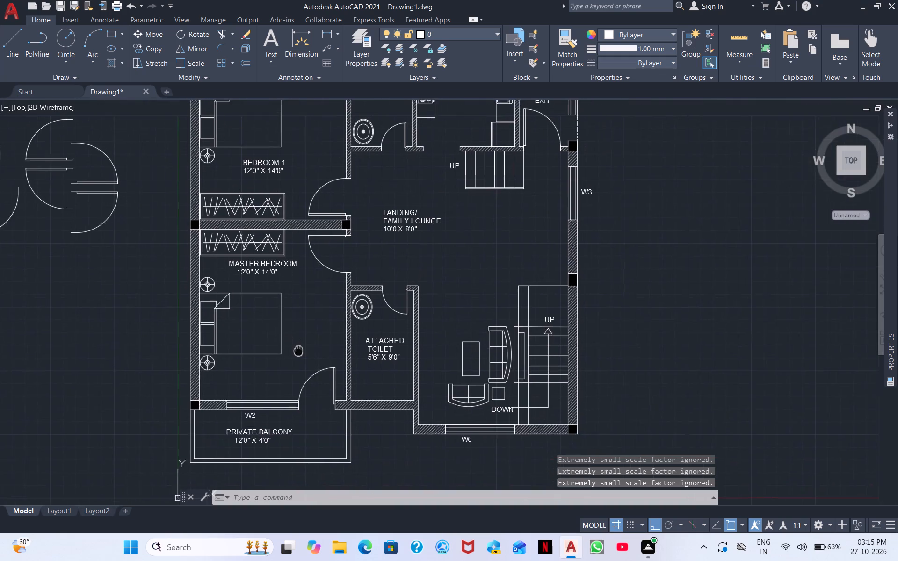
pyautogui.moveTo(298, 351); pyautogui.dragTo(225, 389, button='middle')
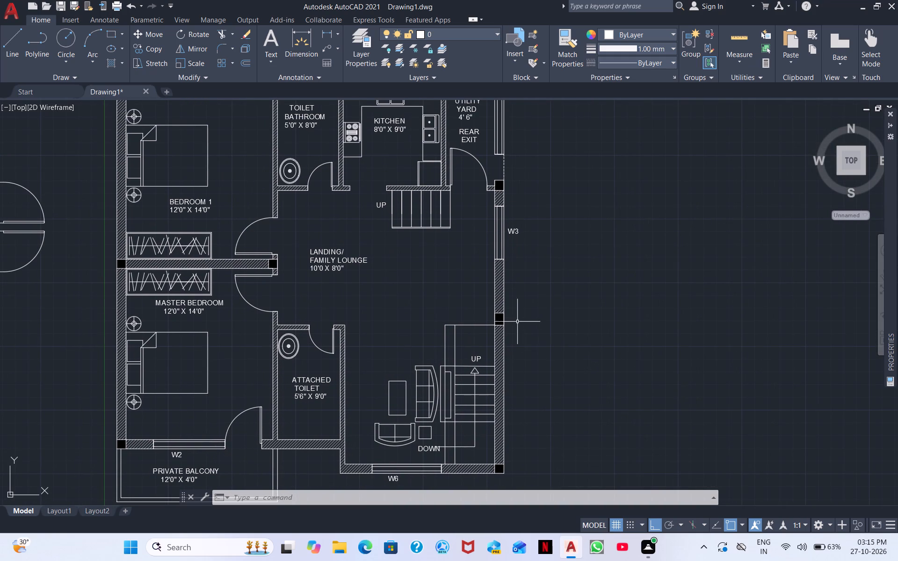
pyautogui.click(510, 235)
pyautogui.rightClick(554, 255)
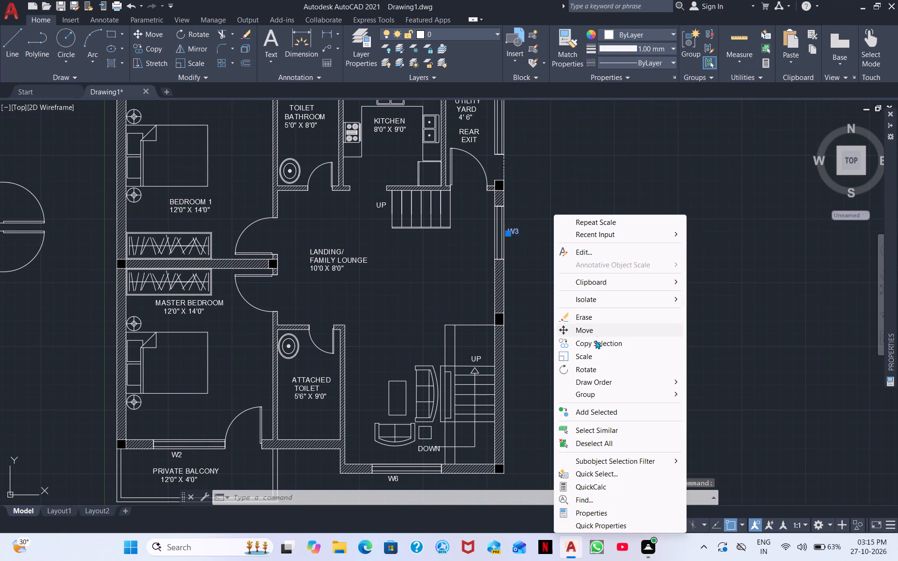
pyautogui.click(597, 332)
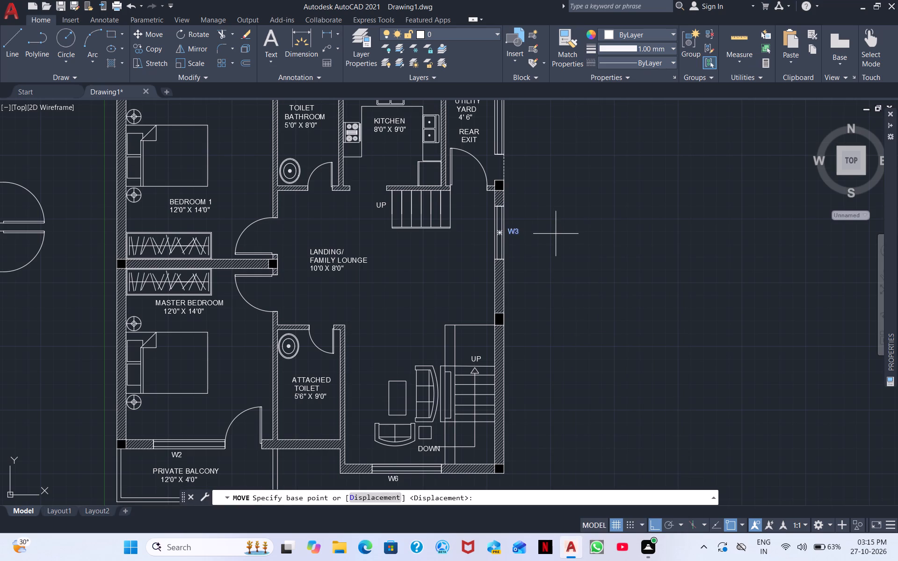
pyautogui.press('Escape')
# Copy the W3 window label, with Ortho off, into the Toilet Bathroom door opening and the Bedroom 1 door opening.
pyautogui.click(537, 243)
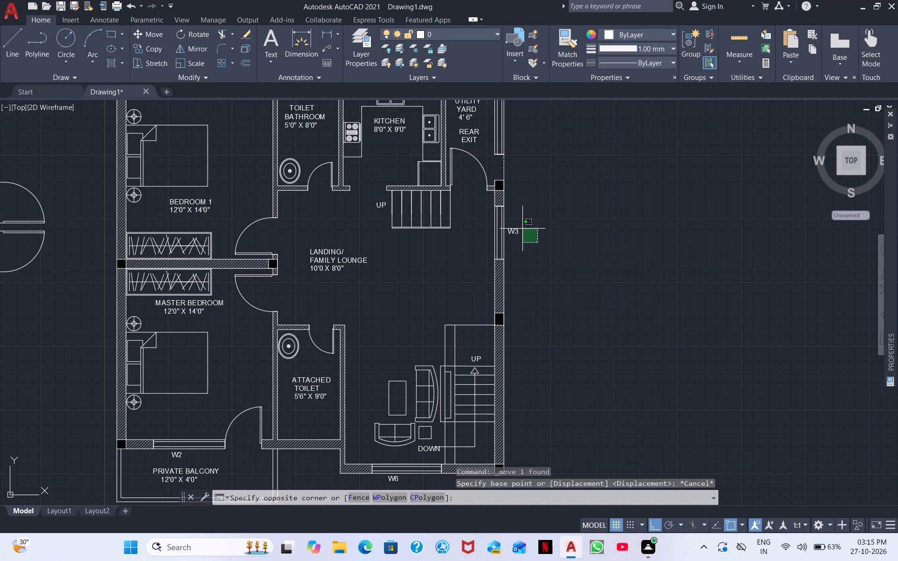
pyautogui.click(513, 219)
pyautogui.rightClick(559, 248)
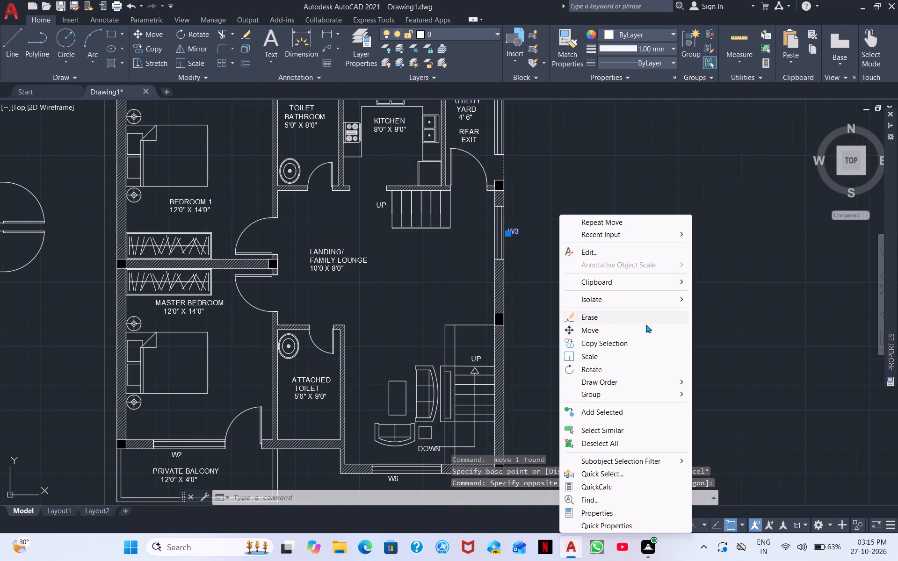
pyautogui.click(614, 343)
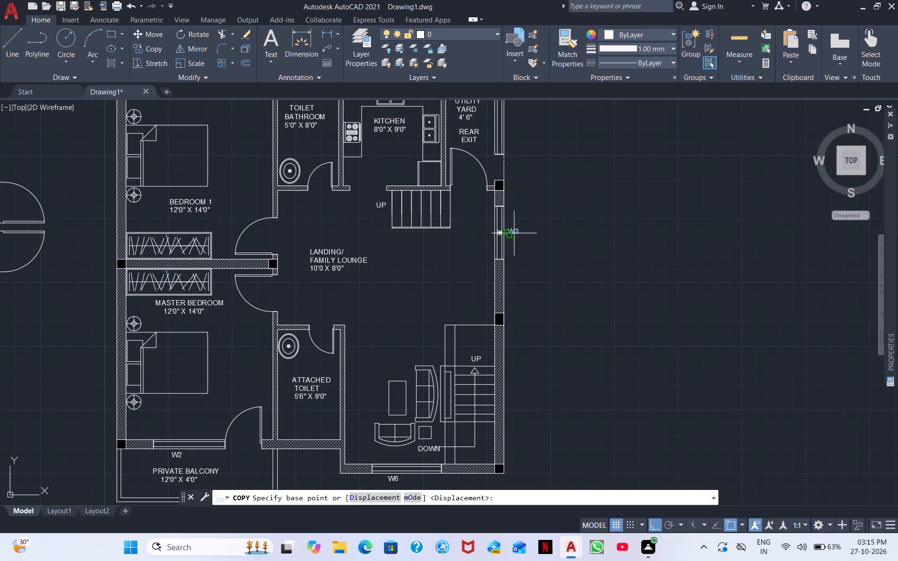
pyautogui.scroll(2, 513, 231)
pyautogui.click(513, 231)
pyautogui.moveTo(301, 252); pyautogui.dragTo(660, 403, button='middle')
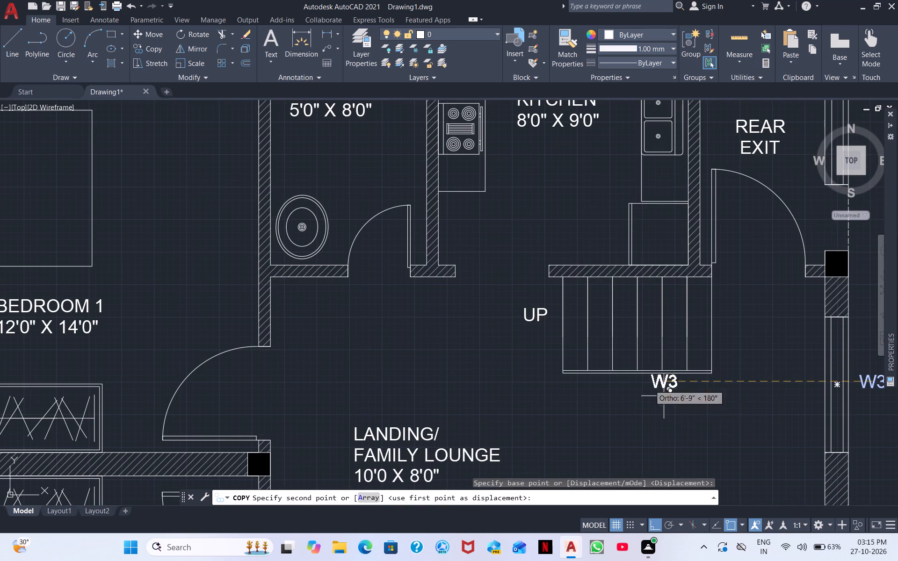
pyautogui.click(661, 525)
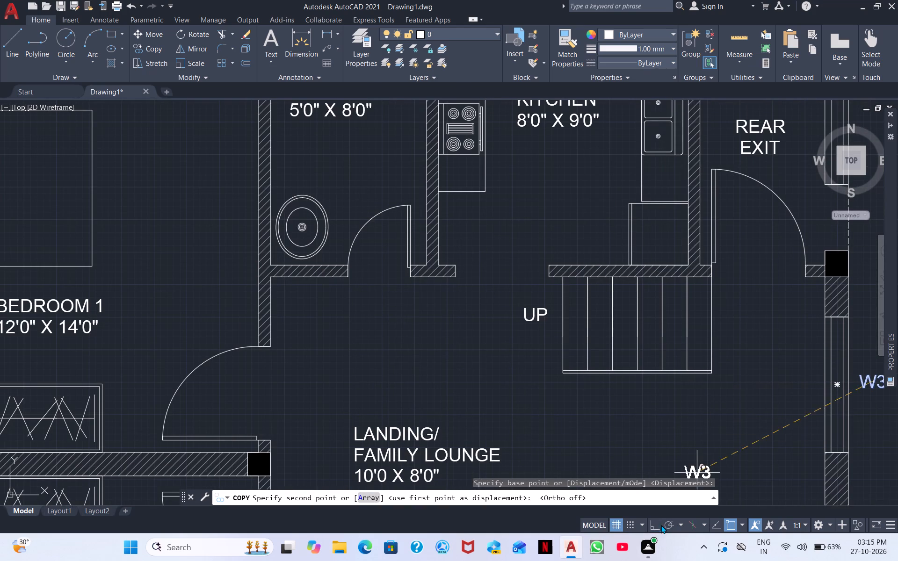
pyautogui.click(372, 265)
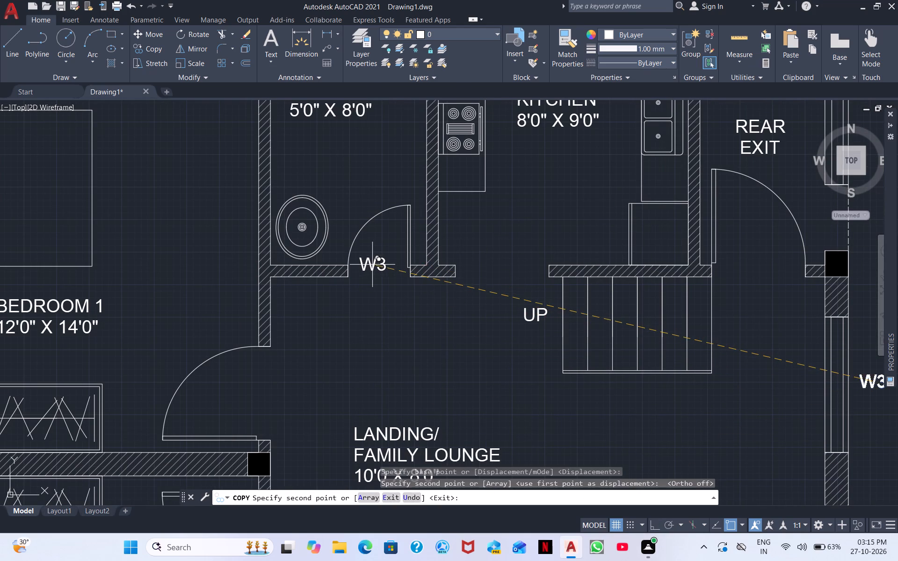
pyautogui.click(233, 405)
# Place further copies of the W3 label at the Rear Exit, Attached Toilet and Private Balcony doors.
pyautogui.scroll(-2, 327, 393)
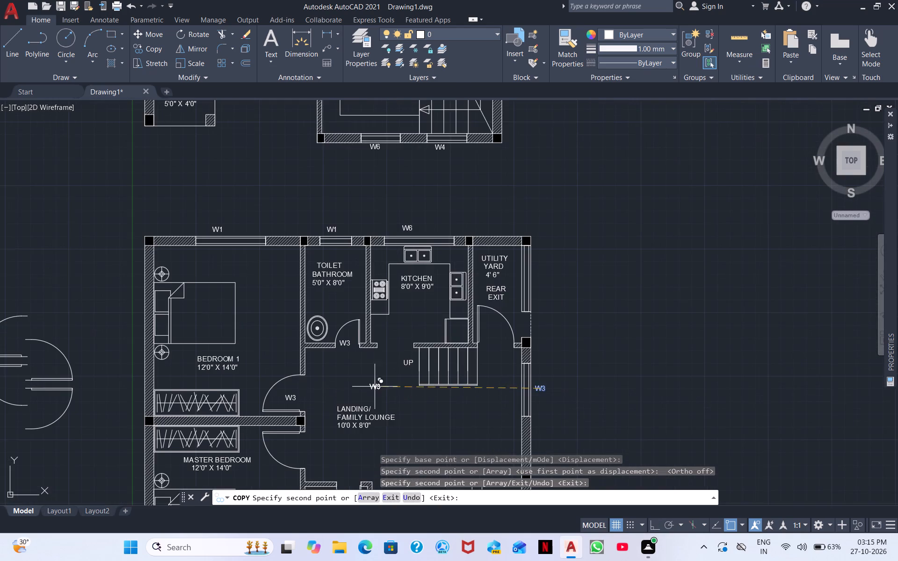
pyautogui.moveTo(376, 384); pyautogui.dragTo(362, 321, button='middle')
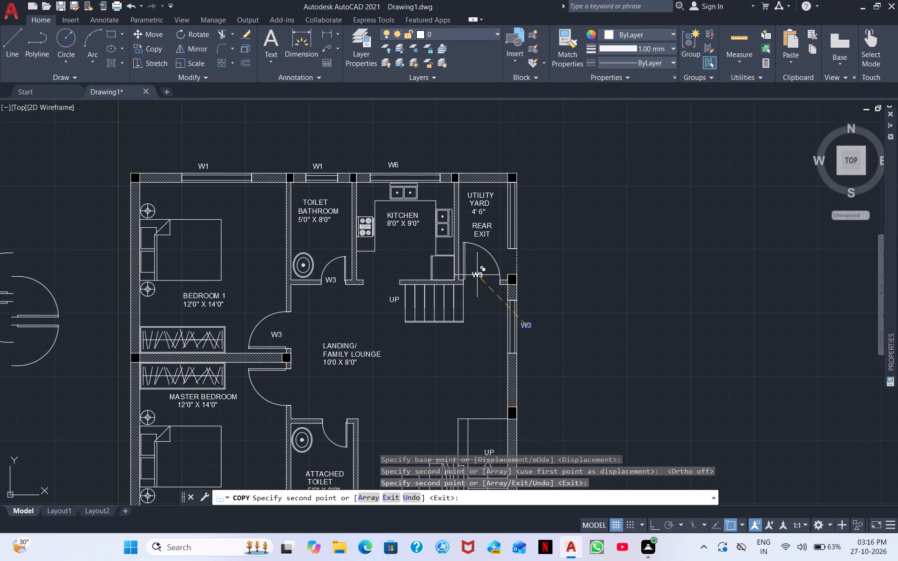
pyautogui.click(477, 275)
pyautogui.moveTo(352, 319); pyautogui.dragTo(355, 305, button='middle')
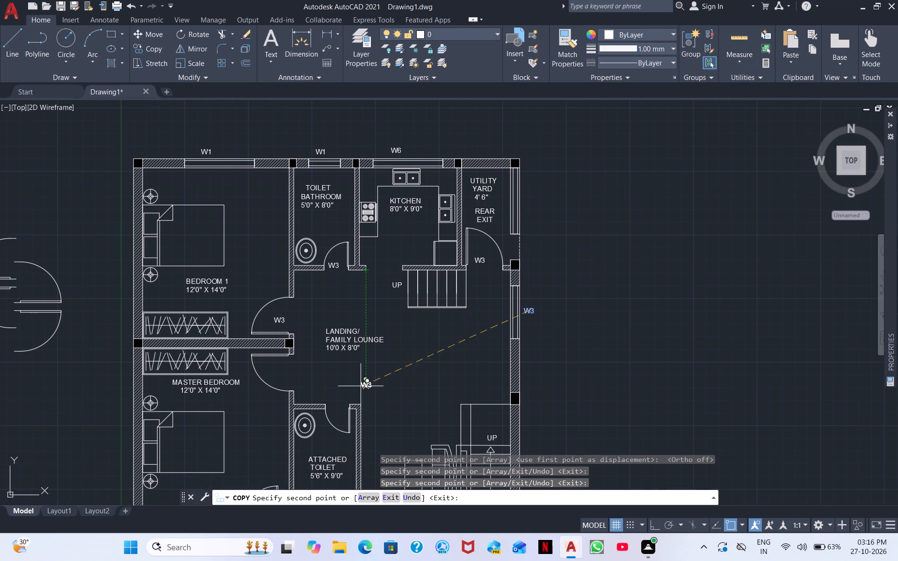
pyautogui.scroll(2, 336, 385)
pyautogui.click(326, 453)
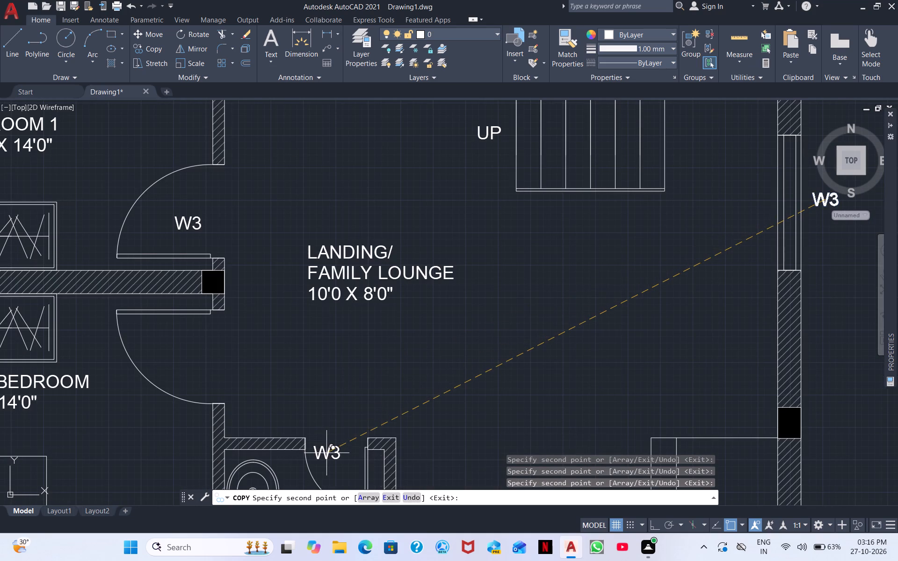
pyautogui.scroll(-2, 347, 449)
pyautogui.moveTo(421, 434); pyautogui.dragTo(390, 300, button='middle')
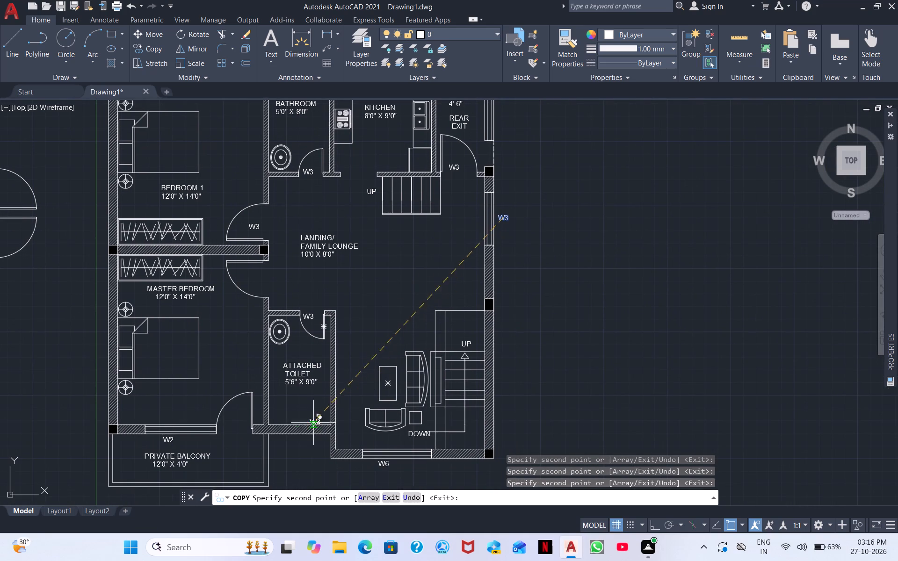
pyautogui.click(233, 424)
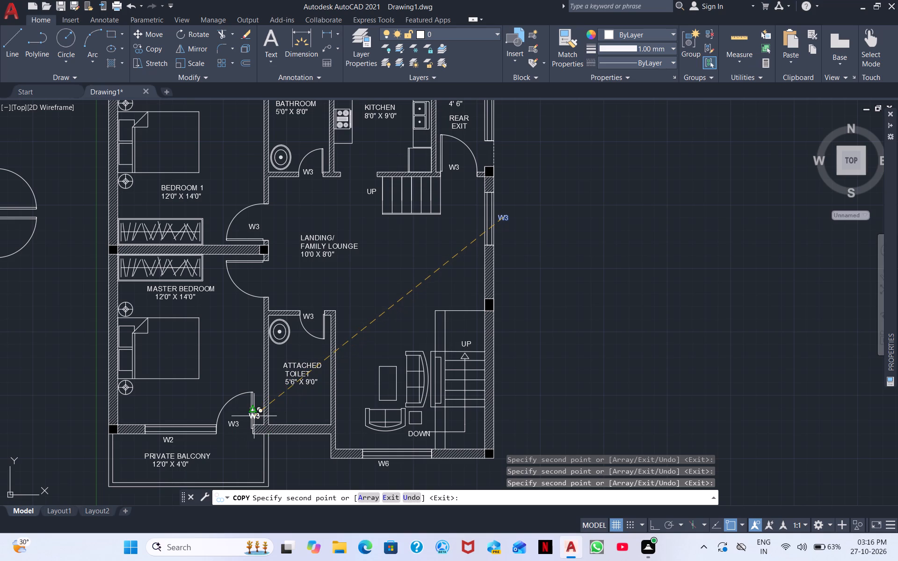
pyautogui.press('Escape')
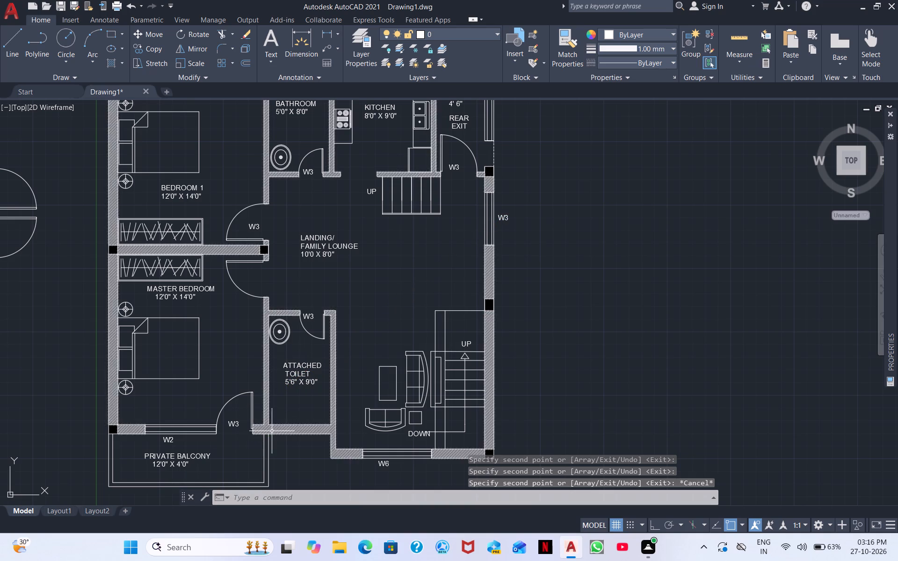
# Change the text of the copied W3 label at the Private Balcony door to D.
pyautogui.doubleClick(233, 426)
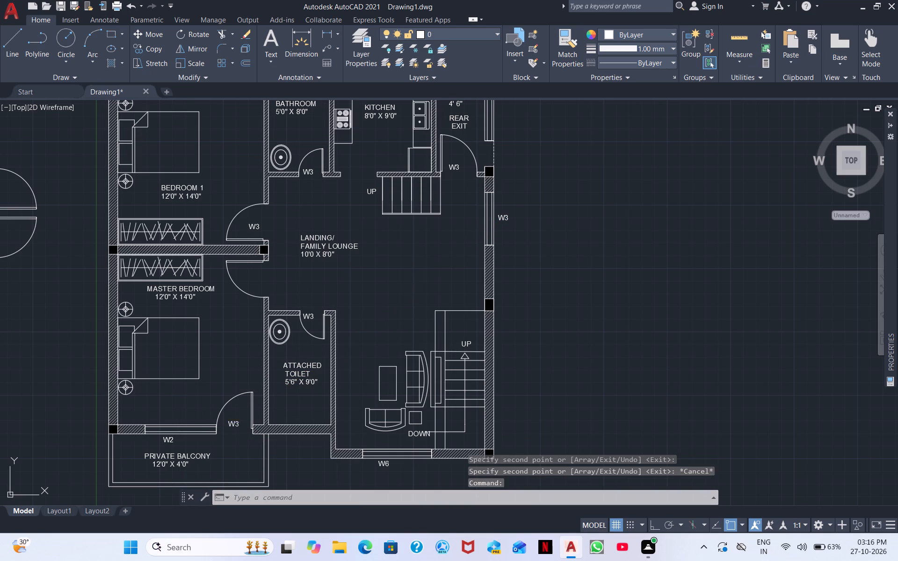
pyautogui.press('BackSpace')
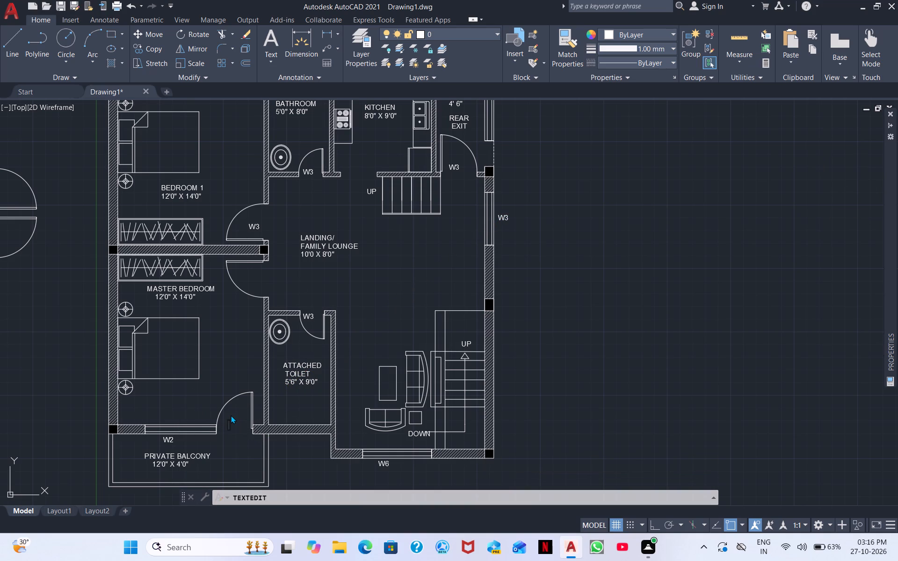
pyautogui.write('SD')
pyautogui.press('BackSpace')
pyautogui.press('BackSpace')
pyautogui.press('d')
pyautogui.click(253, 273)
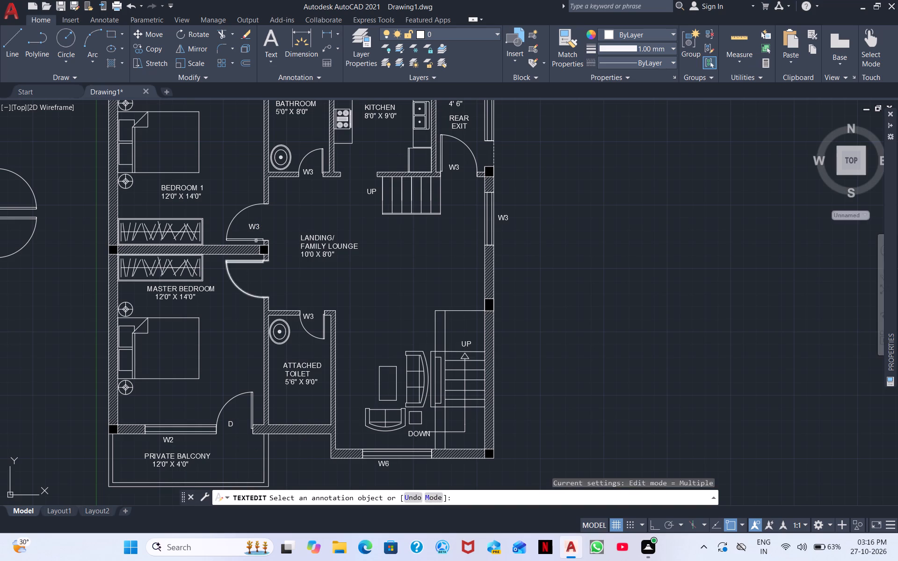
# Change the copied W3 labels at the Bedroom 1 and Toilet Bathroom doors to D.
pyautogui.doubleClick(254, 230)
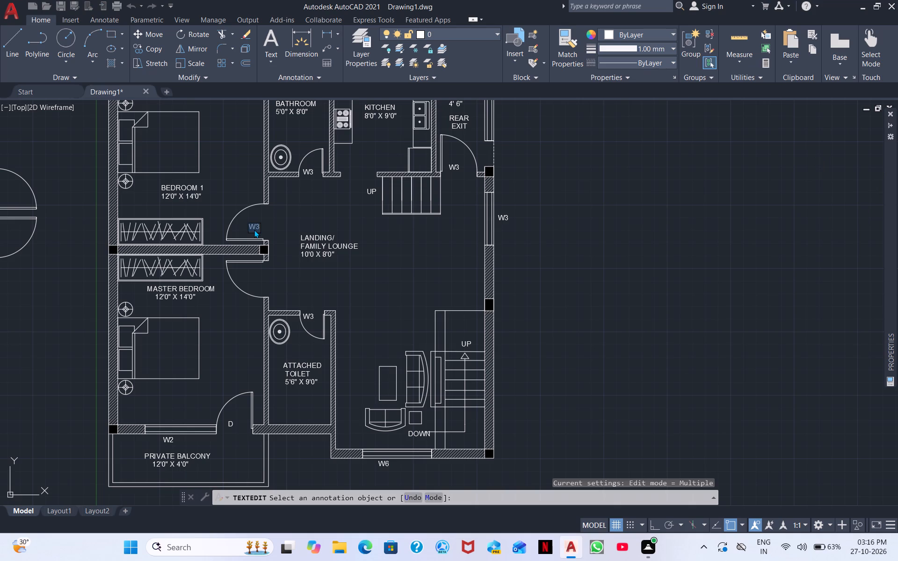
pyautogui.press('d')
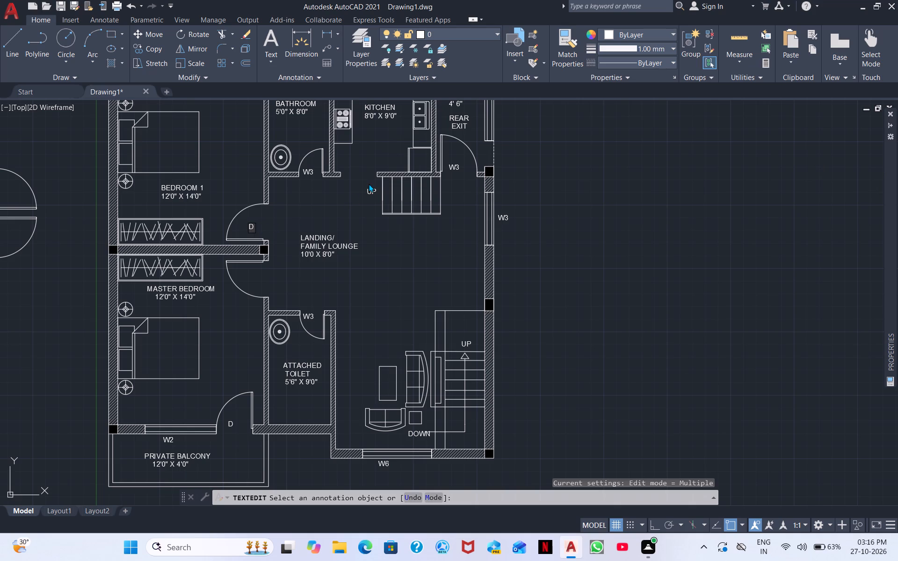
pyautogui.doubleClick(306, 169)
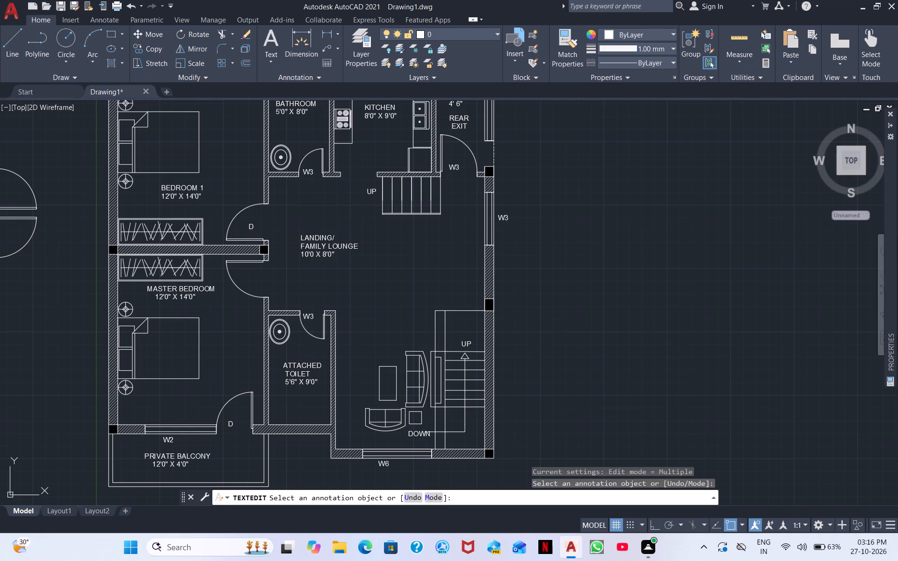
pyautogui.doubleClick(306, 169)
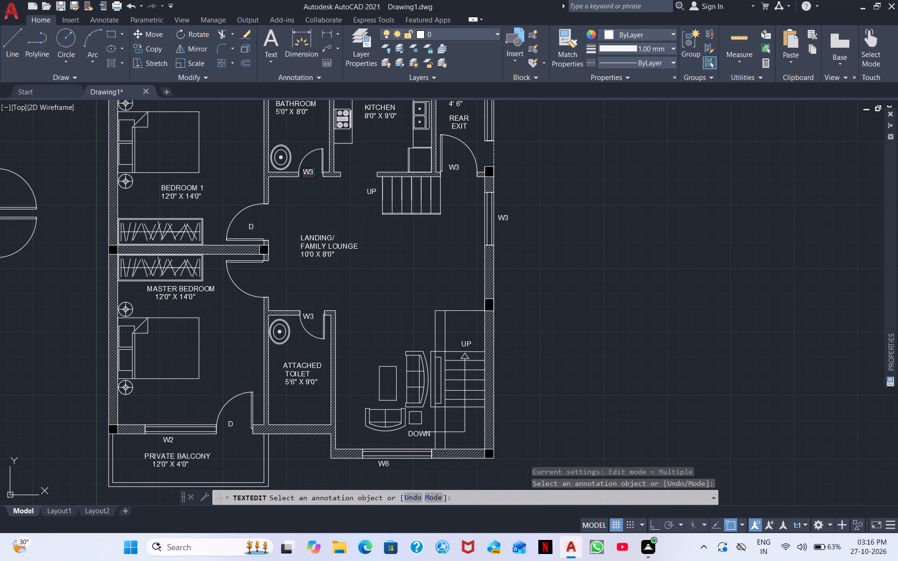
pyautogui.click(314, 171)
pyautogui.press('BackSpace')
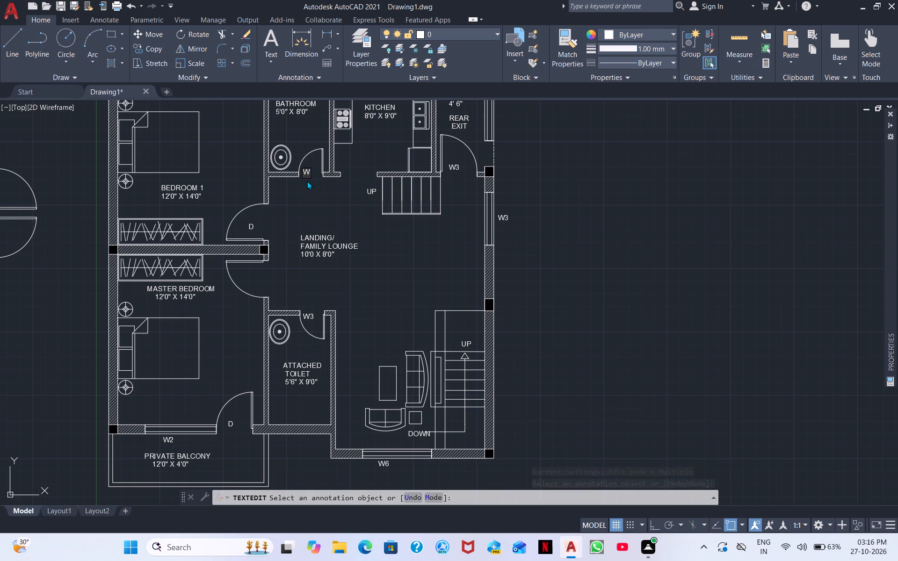
pyautogui.press('BackSpace')
pyautogui.press('d')
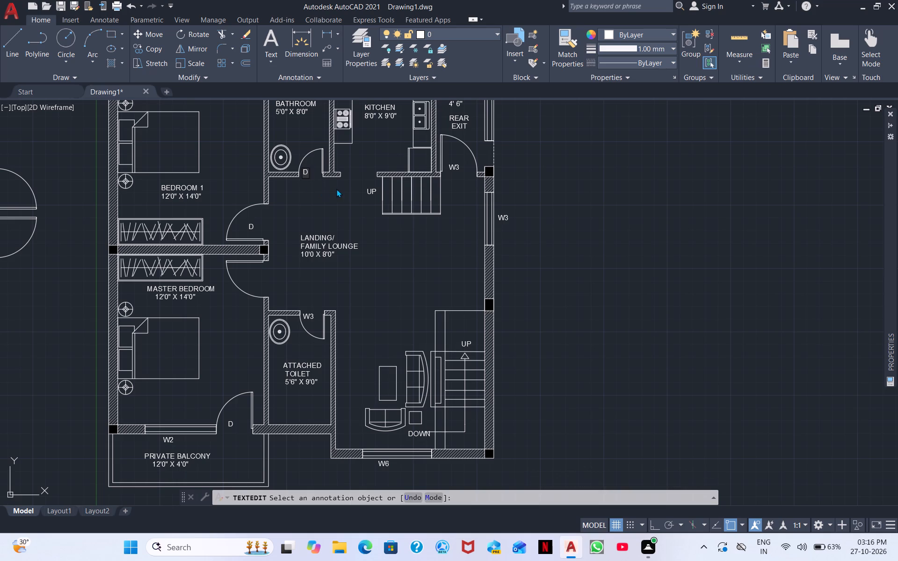
# Change the copied W3 label at the Rear Exit door to D and finish text editing.
pyautogui.click(450, 165)
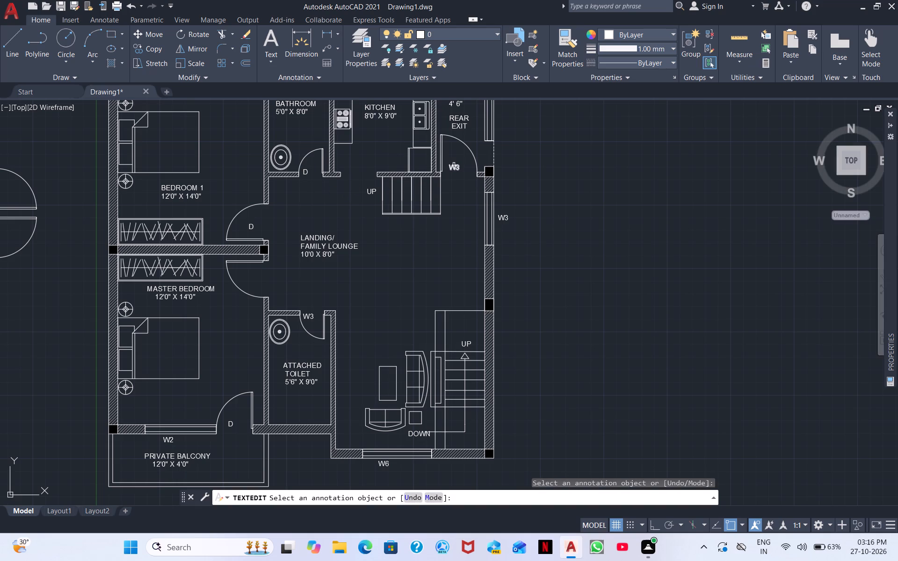
pyautogui.click(455, 165)
pyautogui.press('BackSpace')
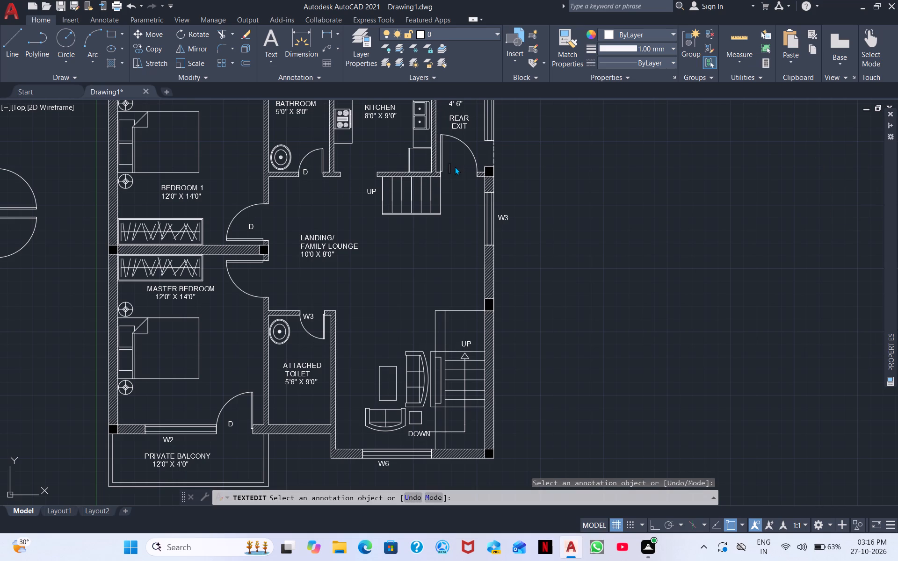
pyautogui.press('d')
pyautogui.click(597, 237)
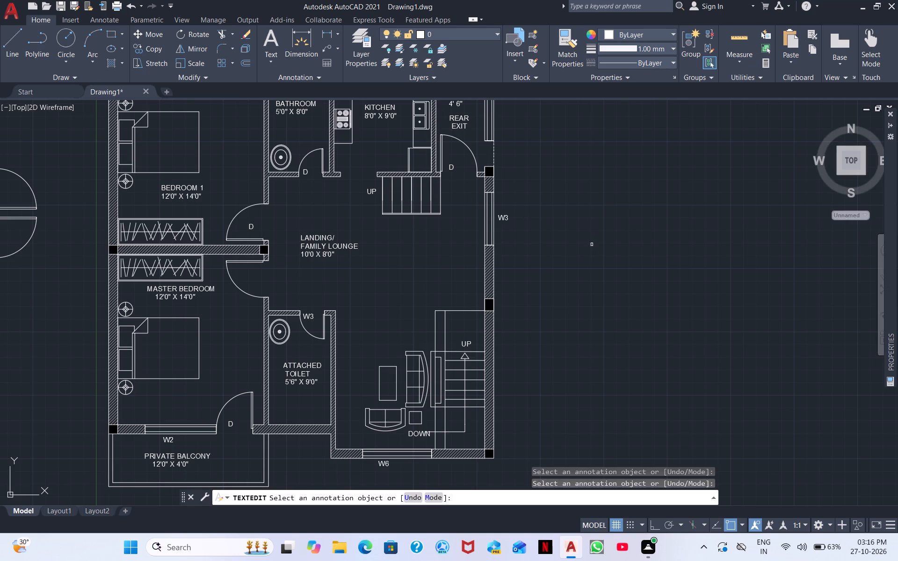
pyautogui.scroll(-1, 552, 246)
pyautogui.scroll(-1, 397, 227)
pyautogui.press('Escape')
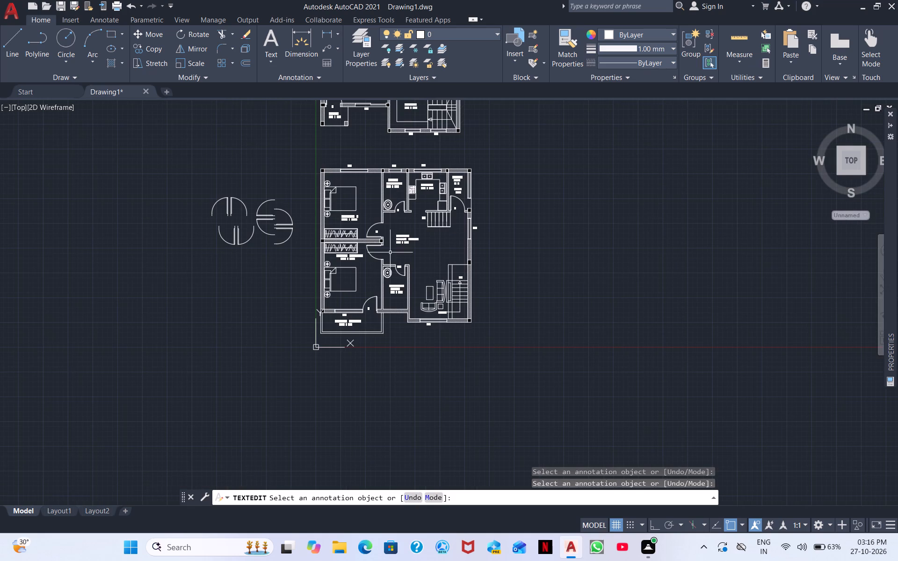
# Copy the Private Balcony door's D label to the Master Bedroom, Common Toilet, Living Room passage and Bedroom 1 doors.
pyautogui.scroll(3, 377, 262)
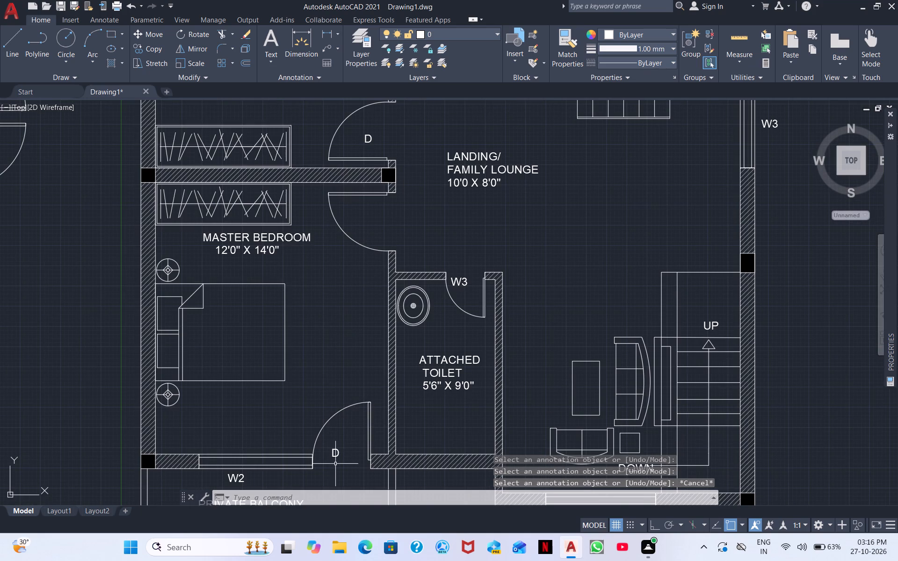
pyautogui.moveTo(335, 464); pyautogui.dragTo(333, 453)
pyautogui.click(329, 440)
pyautogui.rightClick(342, 439)
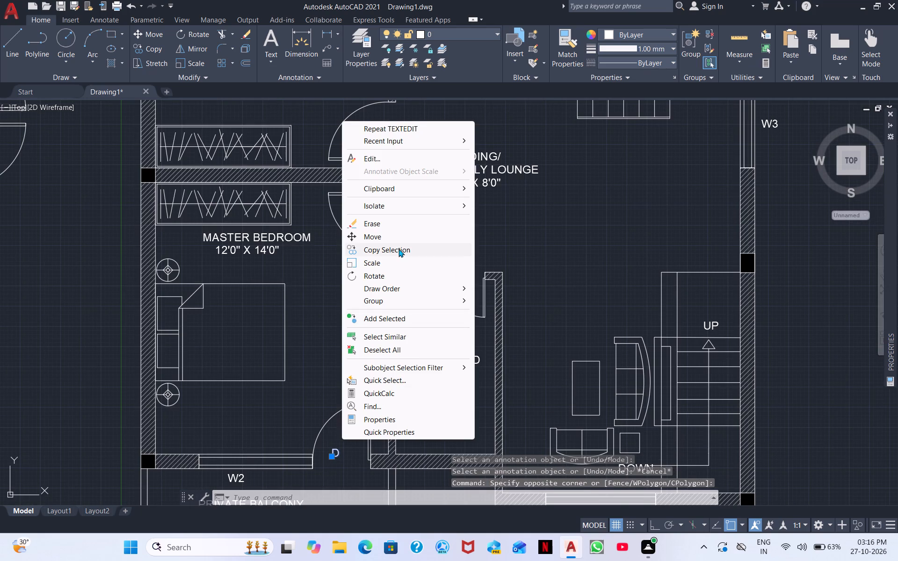
pyautogui.click(392, 247)
pyautogui.click(339, 457)
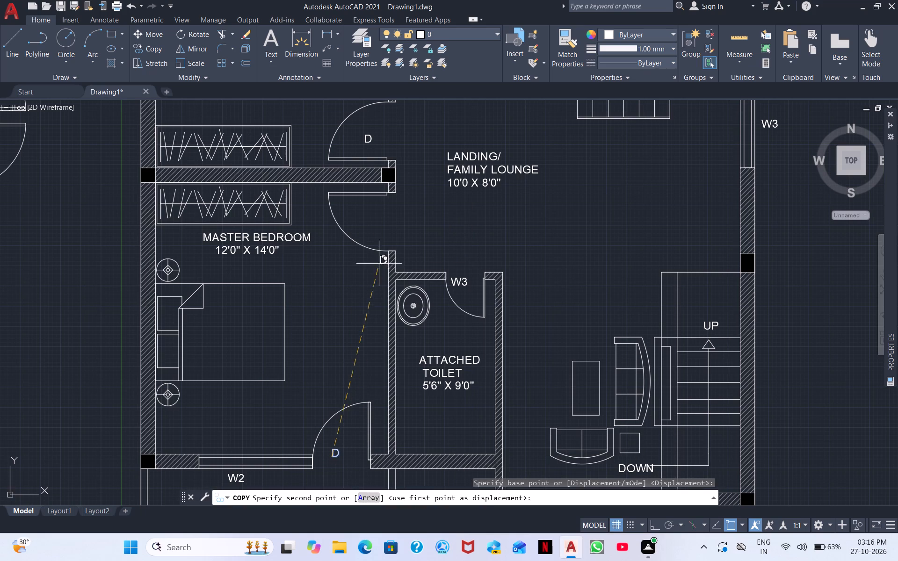
pyautogui.click(381, 222)
pyautogui.scroll(-2, 395, 195)
pyautogui.moveTo(440, 229); pyautogui.dragTo(328, 560, button='middle')
pyautogui.scroll(2, 262, 279)
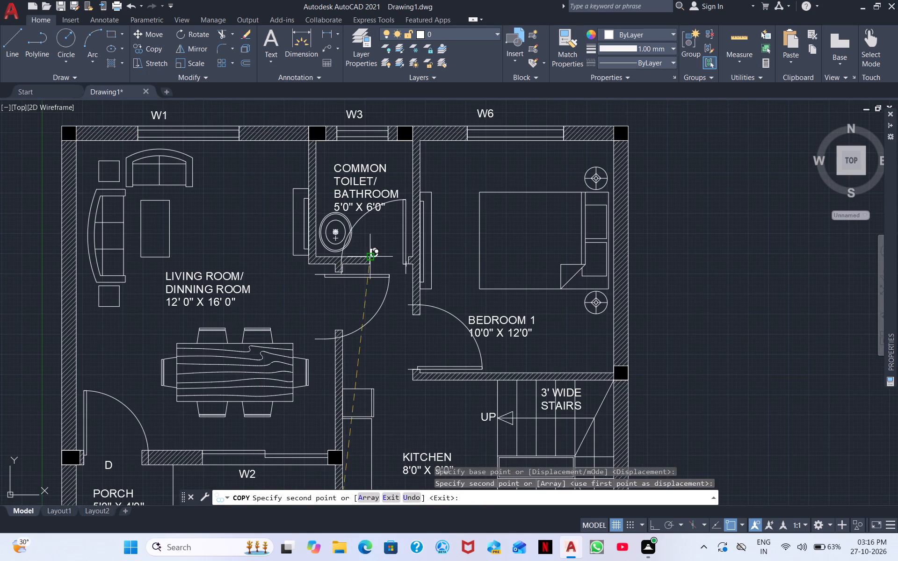
pyautogui.click(384, 265)
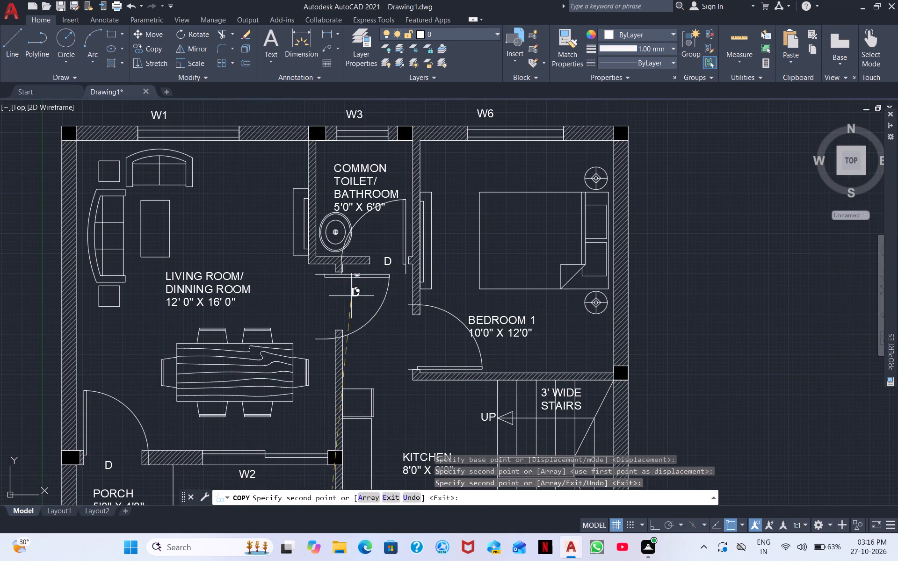
pyautogui.click(337, 302)
pyautogui.click(420, 340)
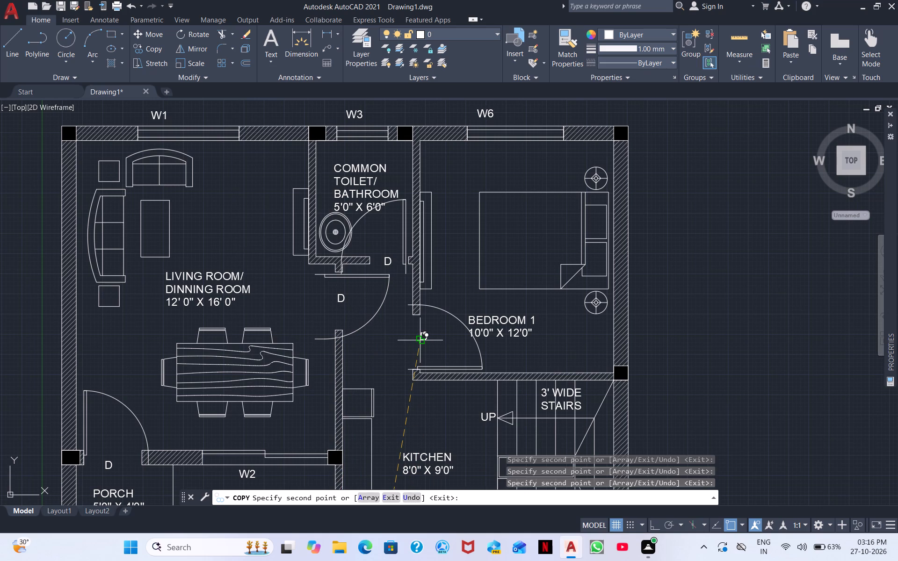
pyautogui.press('Escape')
# Move the Bedroom 1 door block so its hinge-side end meets the wall corner at the opening's lower jamb.
pyautogui.scroll(2, 455, 357)
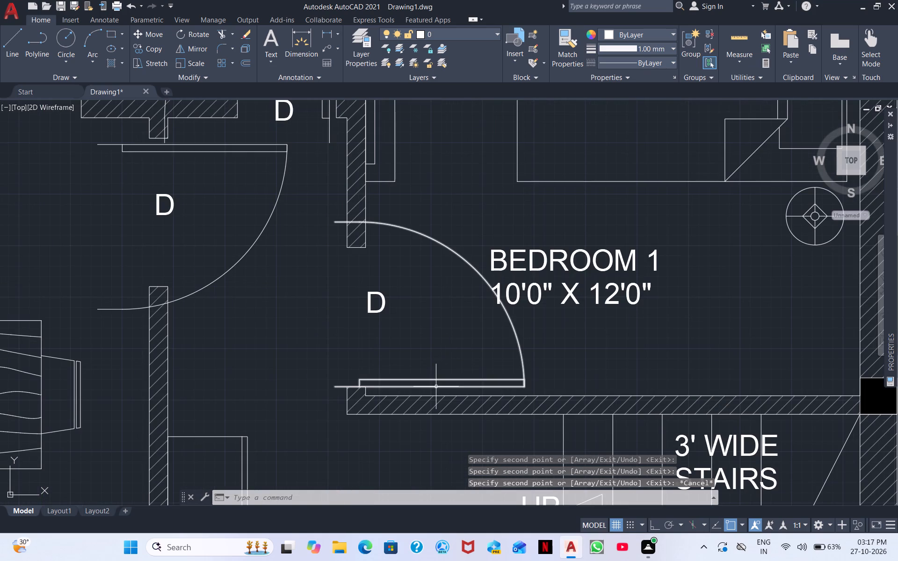
pyautogui.click(436, 387)
pyautogui.rightClick(441, 367)
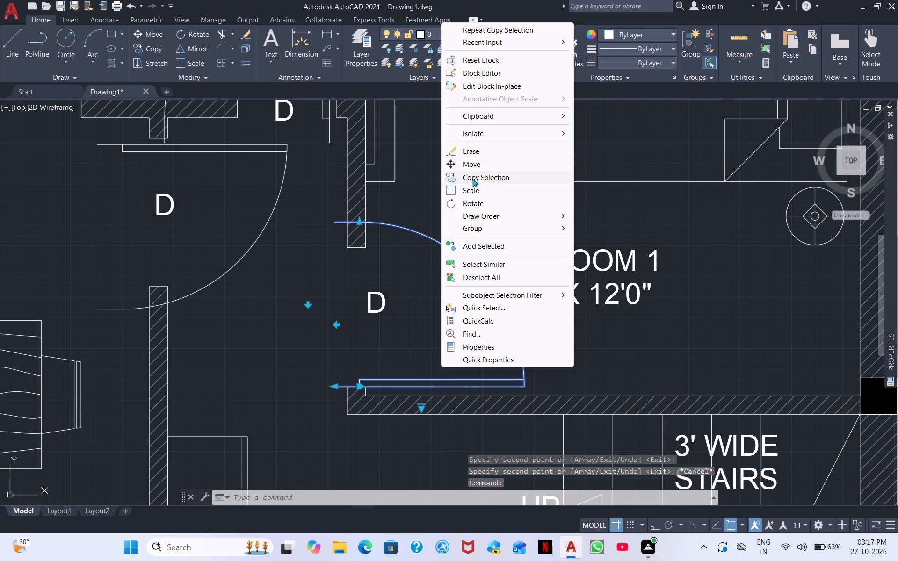
pyautogui.click(478, 164)
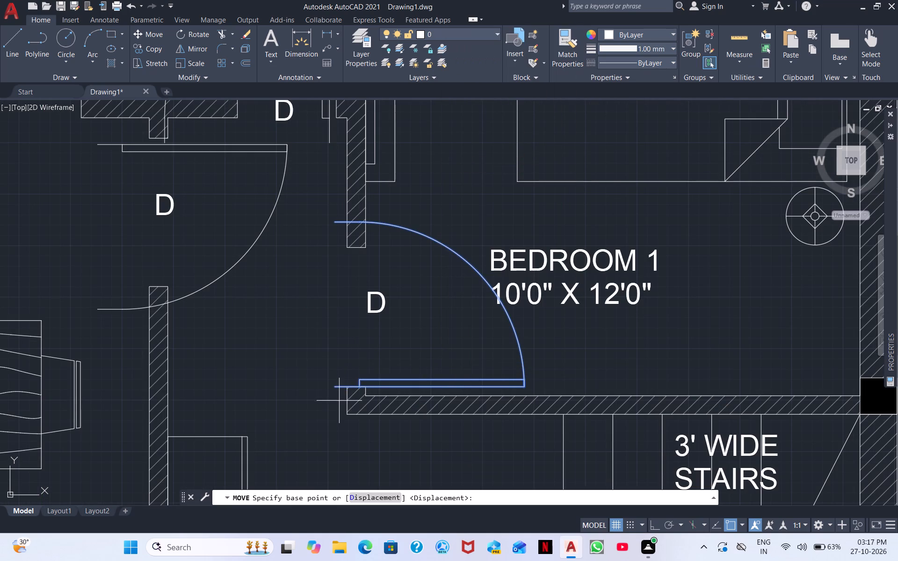
pyautogui.scroll(2, 339, 396)
pyautogui.click(323, 372)
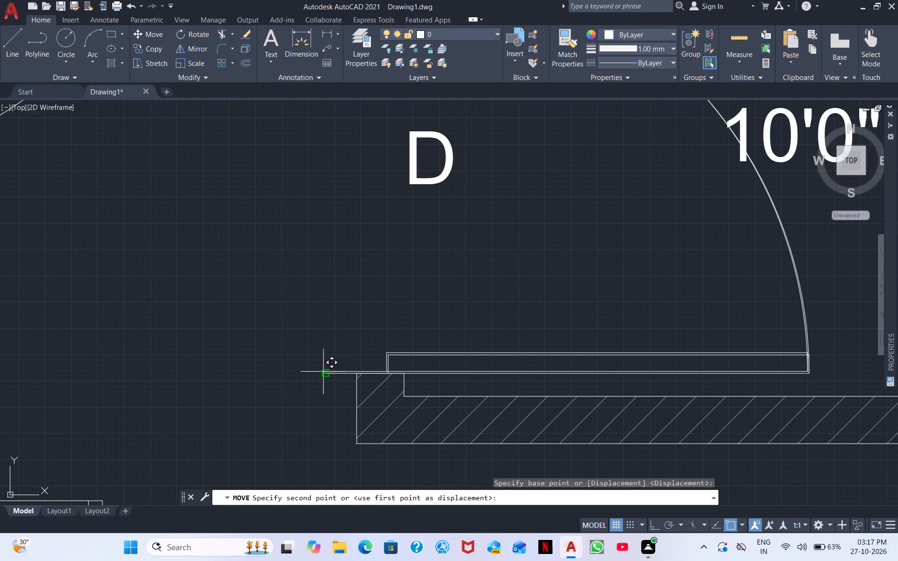
pyautogui.click(357, 377)
# Scale the Bedroom 1 door block from its lower jamb corner to fit the wall opening.
pyautogui.scroll(-1, 384, 352)
pyautogui.scroll(-1, 438, 310)
pyautogui.moveTo(490, 345); pyautogui.dragTo(490, 340)
pyautogui.rightClick(484, 331)
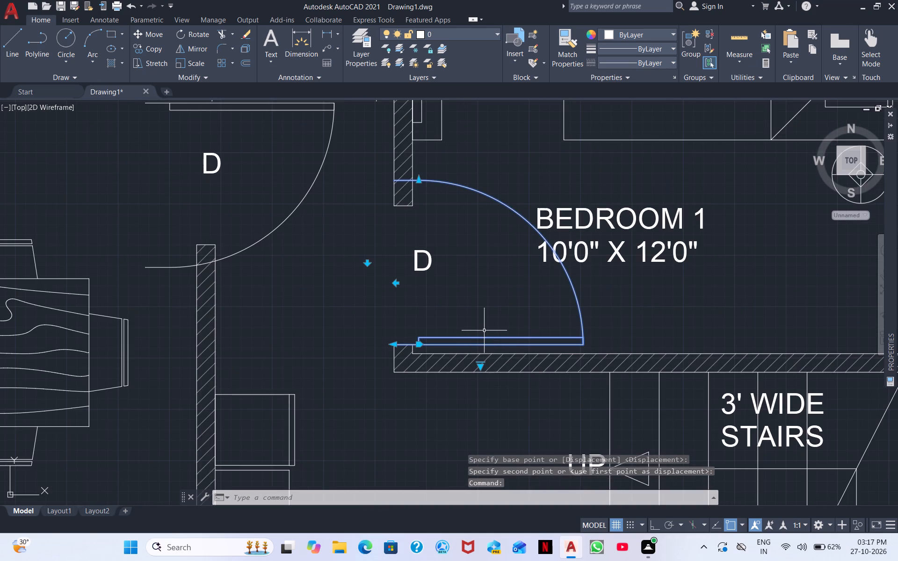
pyautogui.click(518, 355)
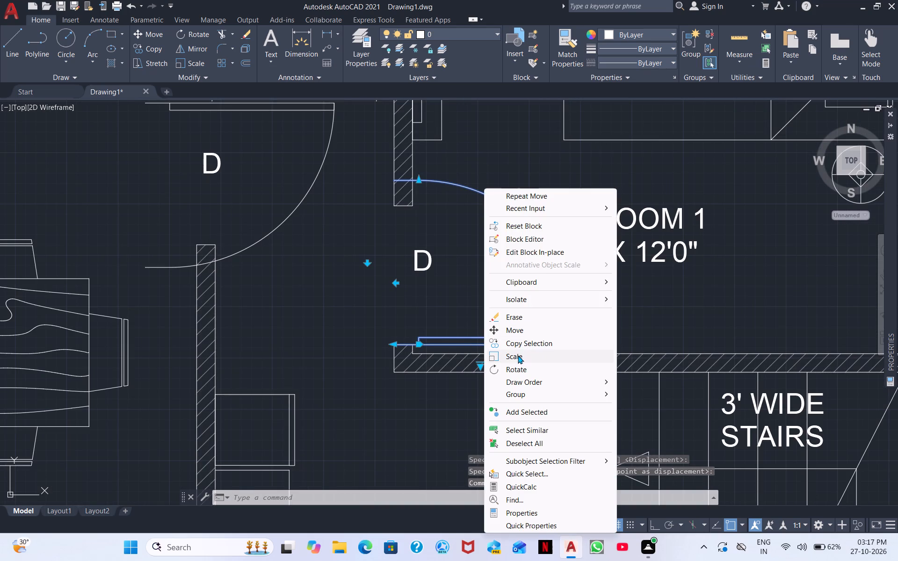
pyautogui.click(392, 344)
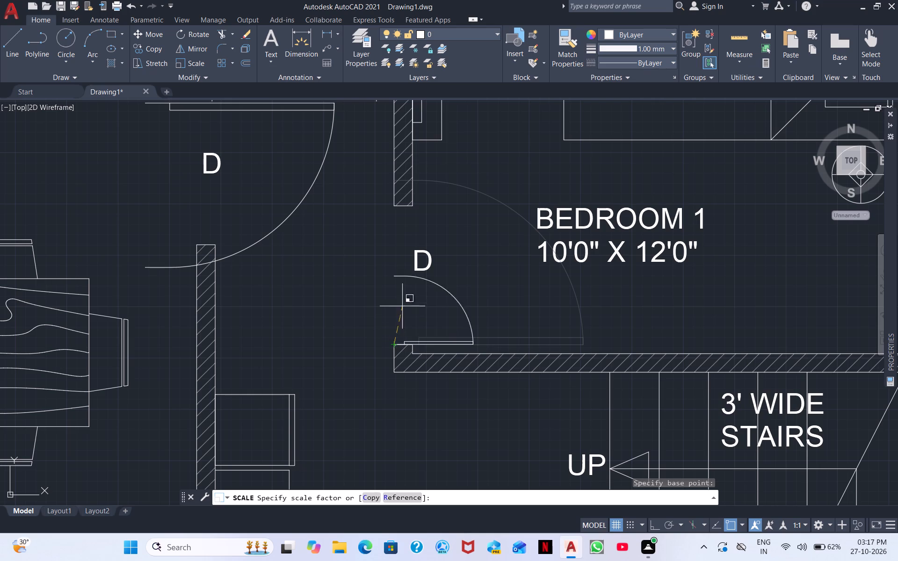
pyautogui.click(420, 269)
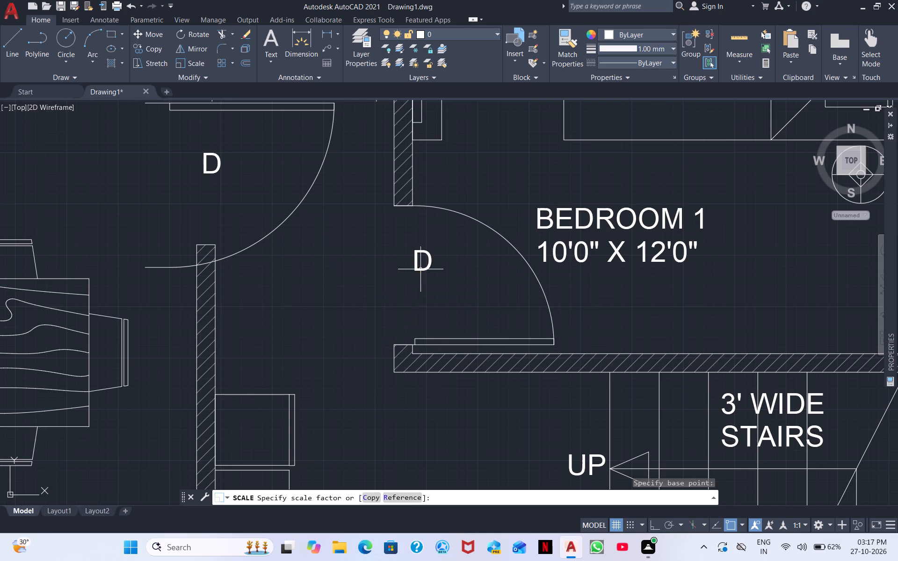
# Move the Living Room passage door block onto the corner of the wall stub below the Common Toilet.
pyautogui.scroll(-2, 385, 229)
pyautogui.moveTo(389, 296); pyautogui.dragTo(484, 369, button='middle')
pyautogui.click(449, 305)
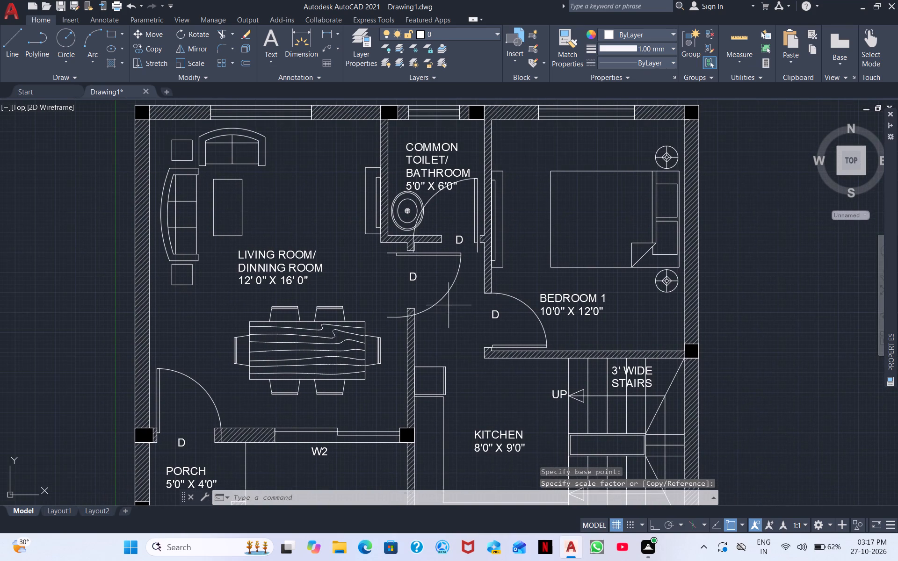
pyautogui.click(439, 292)
pyautogui.rightClick(439, 285)
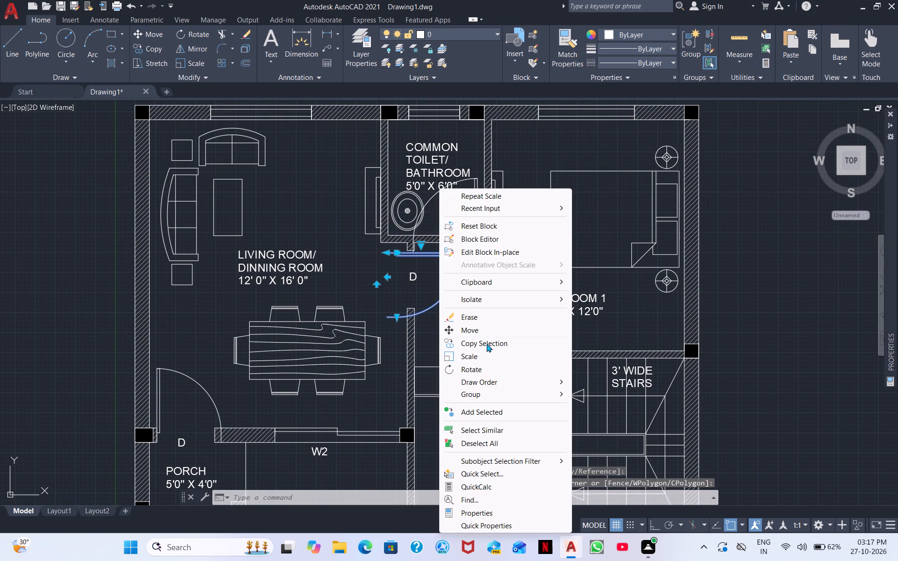
pyautogui.click(492, 332)
pyautogui.moveTo(444, 280); pyautogui.dragTo(444, 286, button='middle')
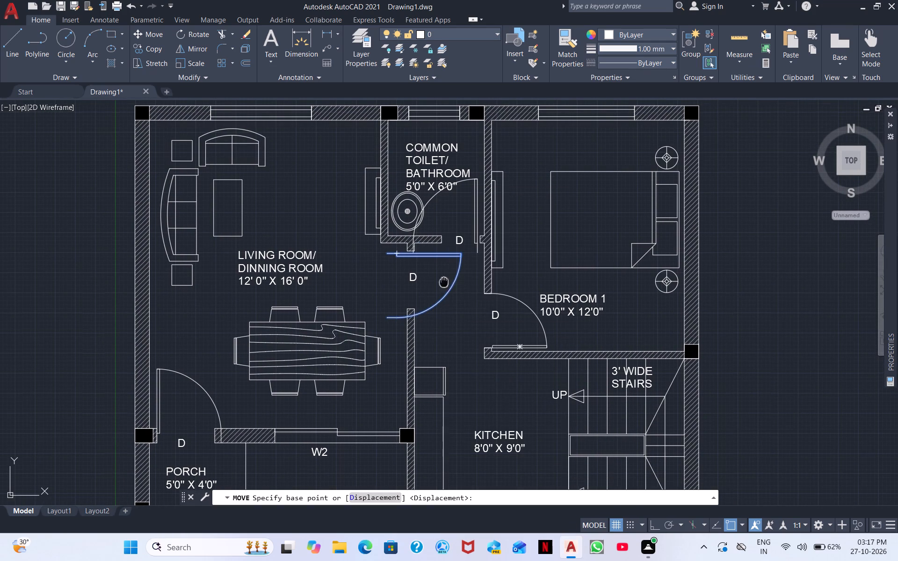
pyautogui.moveTo(444, 286); pyautogui.dragTo(475, 353, button='middle')
pyautogui.scroll(2, 467, 334)
pyautogui.scroll(3, 328, 308)
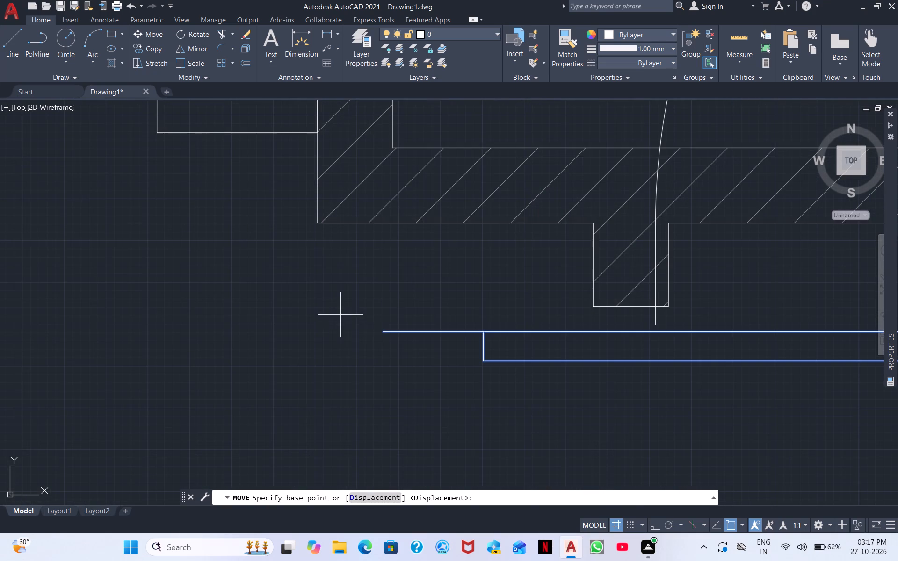
pyautogui.click(381, 330)
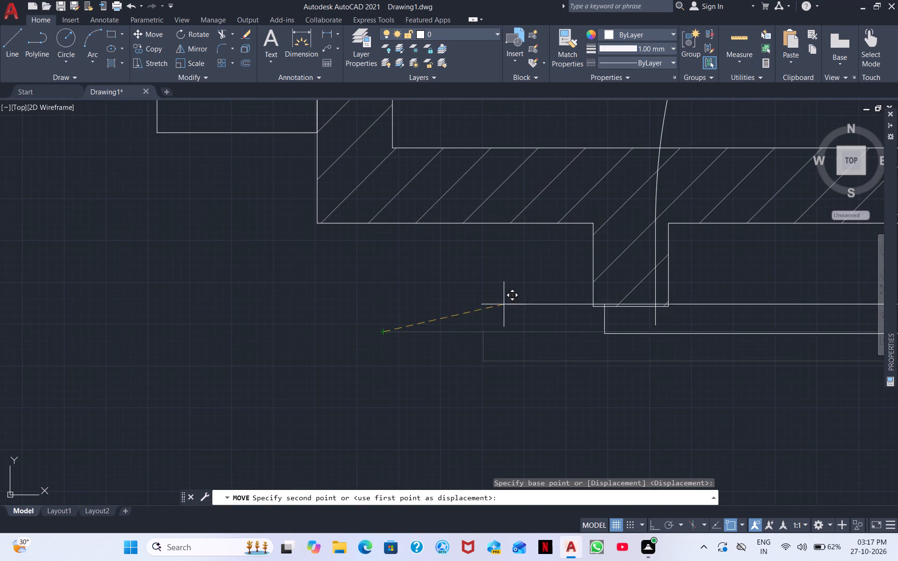
pyautogui.click(593, 310)
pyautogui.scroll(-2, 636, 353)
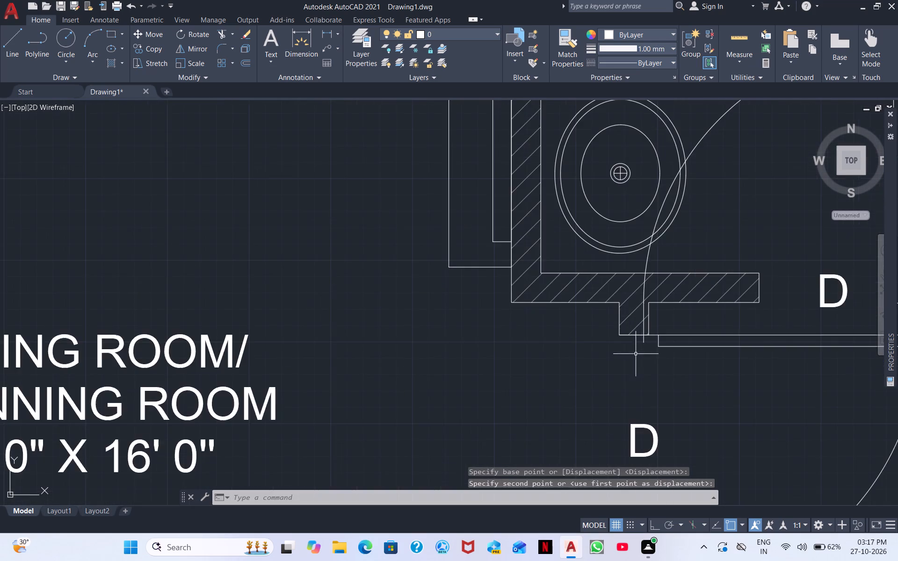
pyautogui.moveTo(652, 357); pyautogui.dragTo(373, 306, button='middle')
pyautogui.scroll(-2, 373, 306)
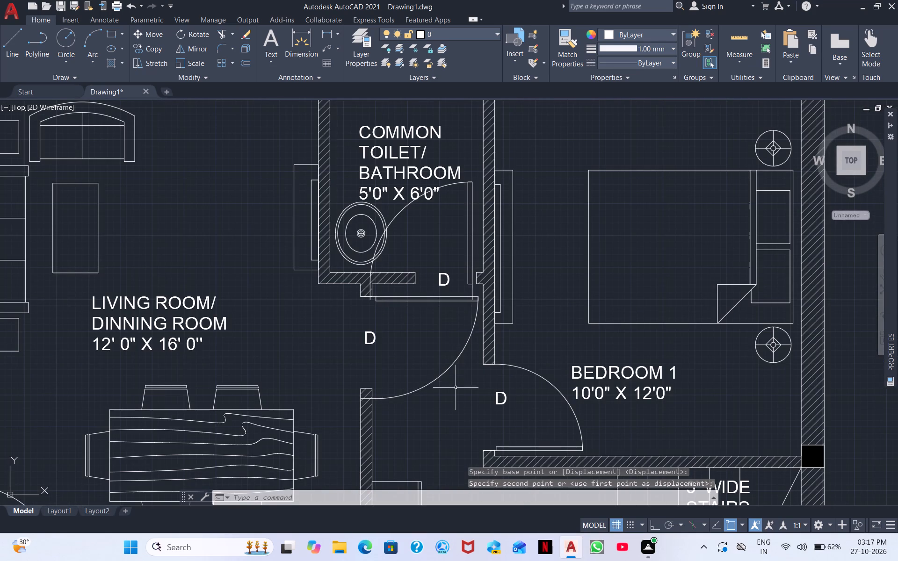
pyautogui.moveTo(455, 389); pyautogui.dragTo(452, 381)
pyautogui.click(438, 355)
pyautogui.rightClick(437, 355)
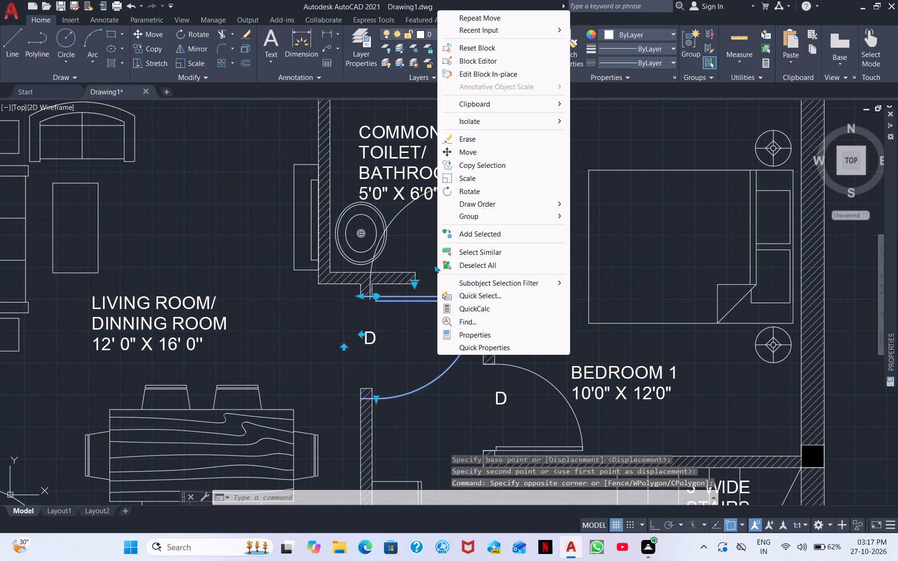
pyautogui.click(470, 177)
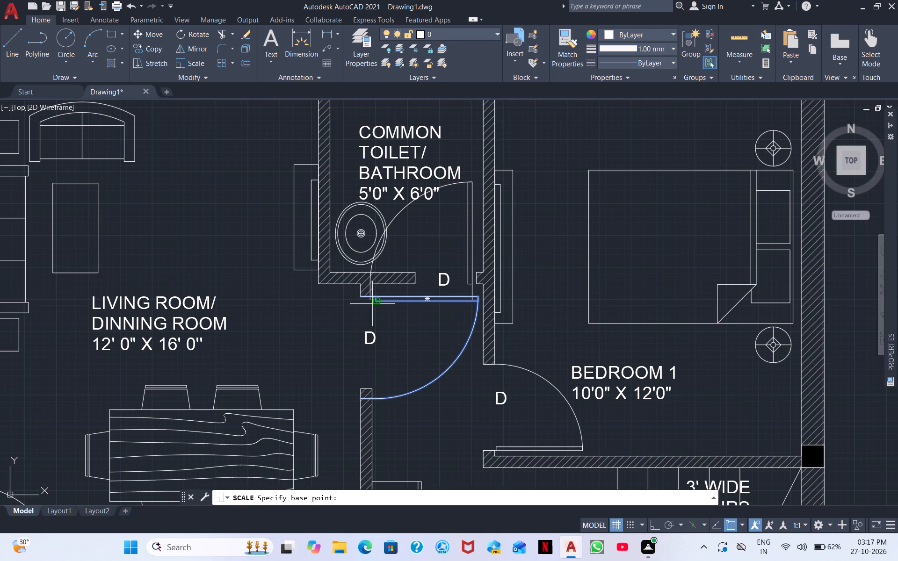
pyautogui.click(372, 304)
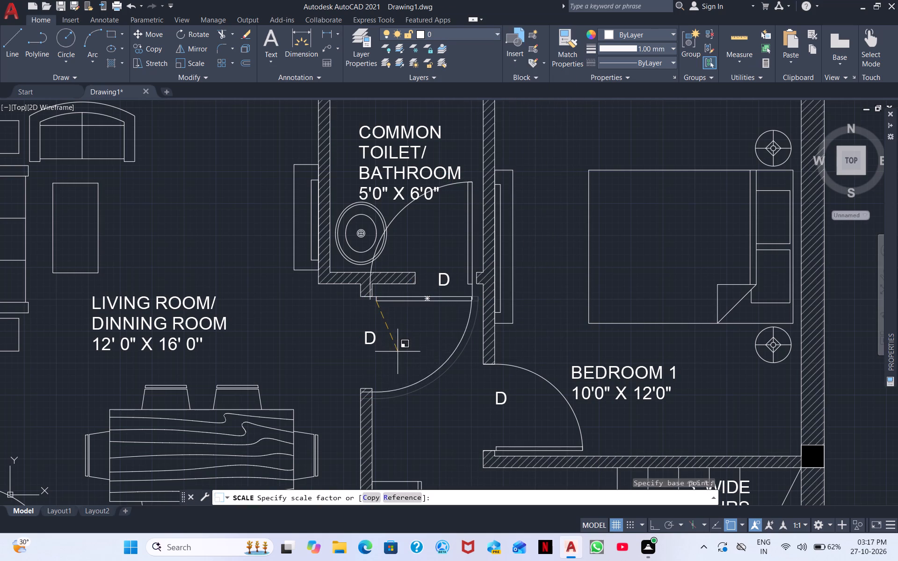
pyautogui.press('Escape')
# Scale the Living Room passage door block from the wall stub corner to fit its opening.
pyautogui.click(405, 328)
pyautogui.click(396, 294)
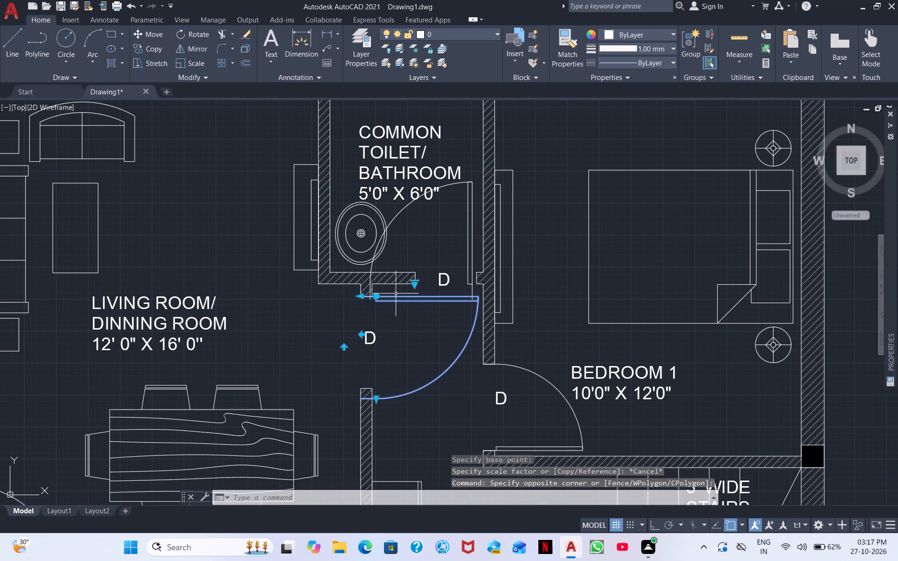
pyautogui.rightClick(407, 338)
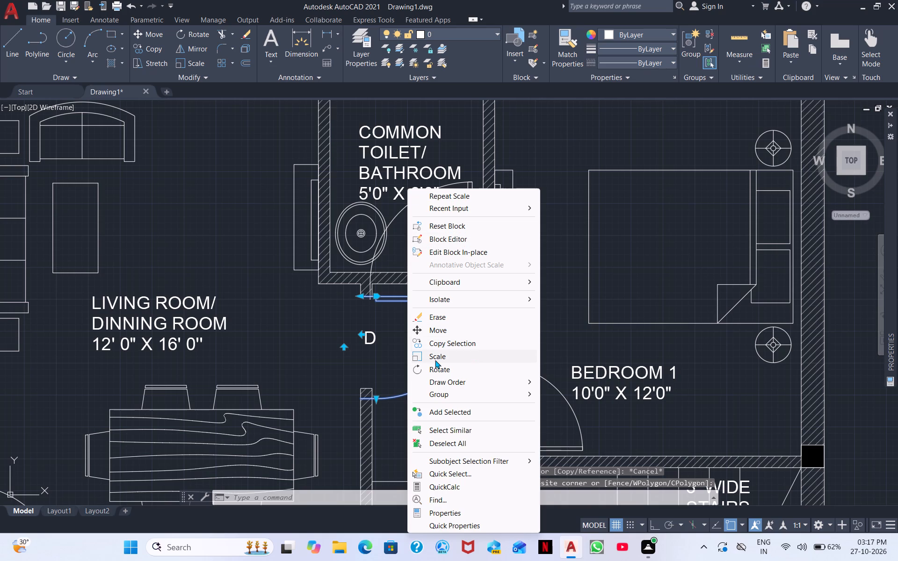
pyautogui.click(435, 360)
pyautogui.scroll(3, 314, 307)
pyautogui.click(497, 266)
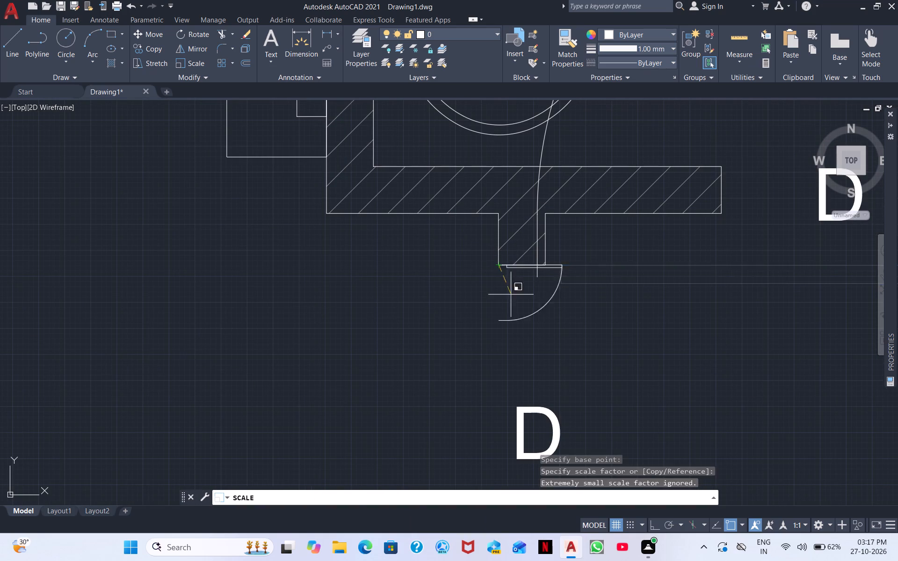
pyautogui.moveTo(557, 383); pyautogui.dragTo(449, 177, button='middle')
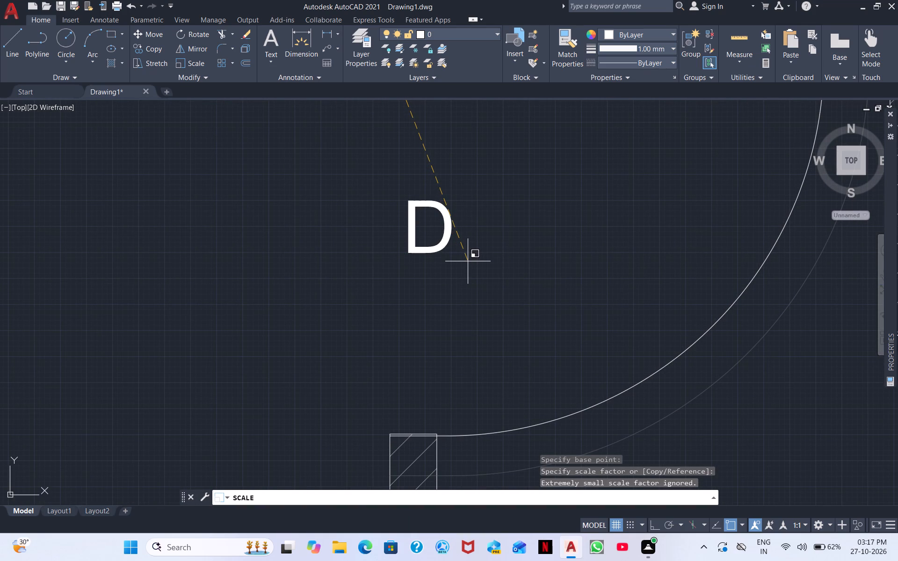
pyautogui.click(468, 260)
# Move the Common Toilet door block so its hinge-side end meets the corner of the short wall stub beside the opening.
pyautogui.scroll(-2, 470, 236)
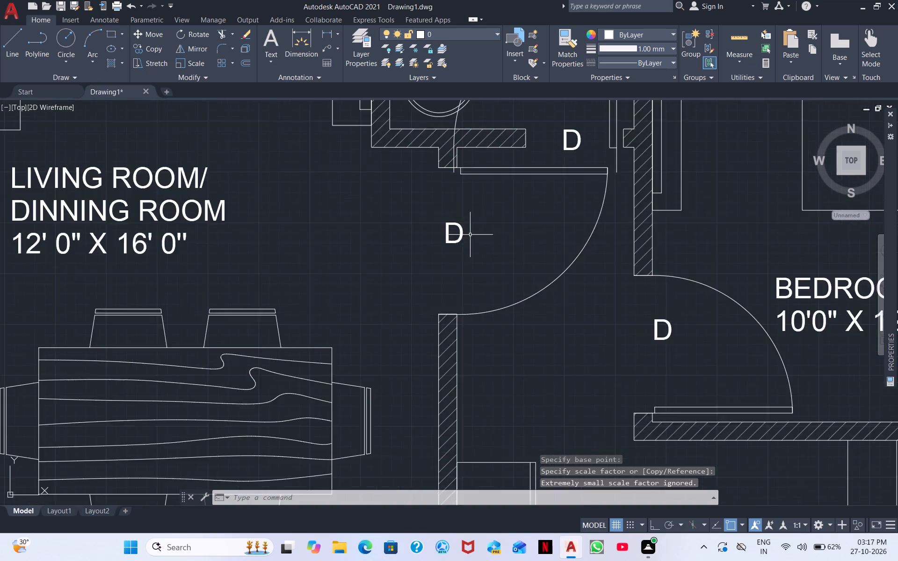
pyautogui.scroll(-2, 454, 261)
pyautogui.moveTo(444, 278); pyautogui.dragTo(423, 316, button='middle')
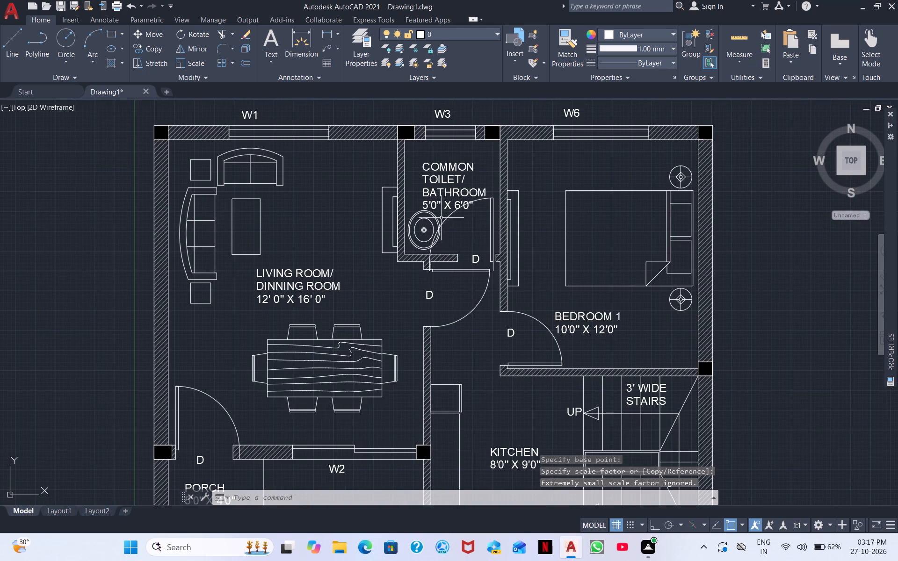
pyautogui.click(445, 219)
pyautogui.rightClick(459, 241)
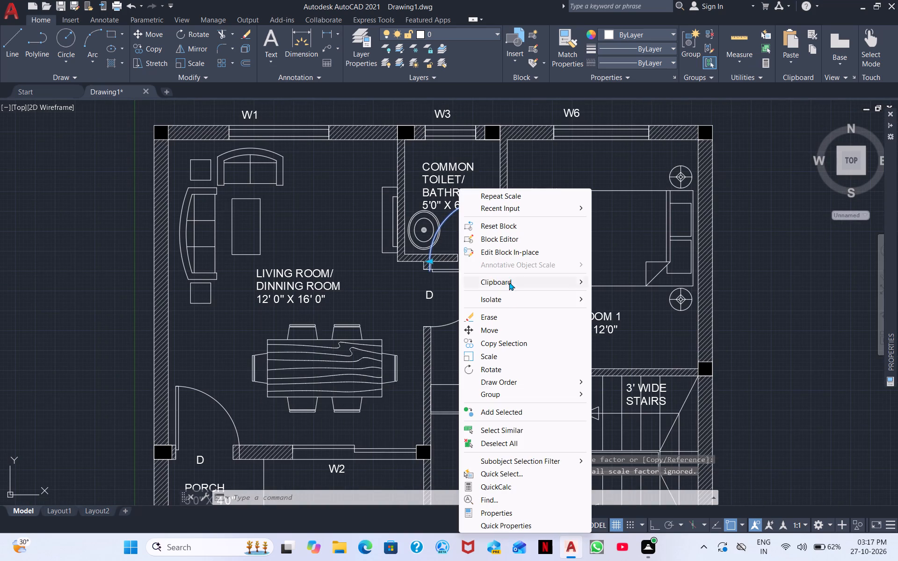
pyautogui.click(490, 331)
pyautogui.scroll(3, 490, 317)
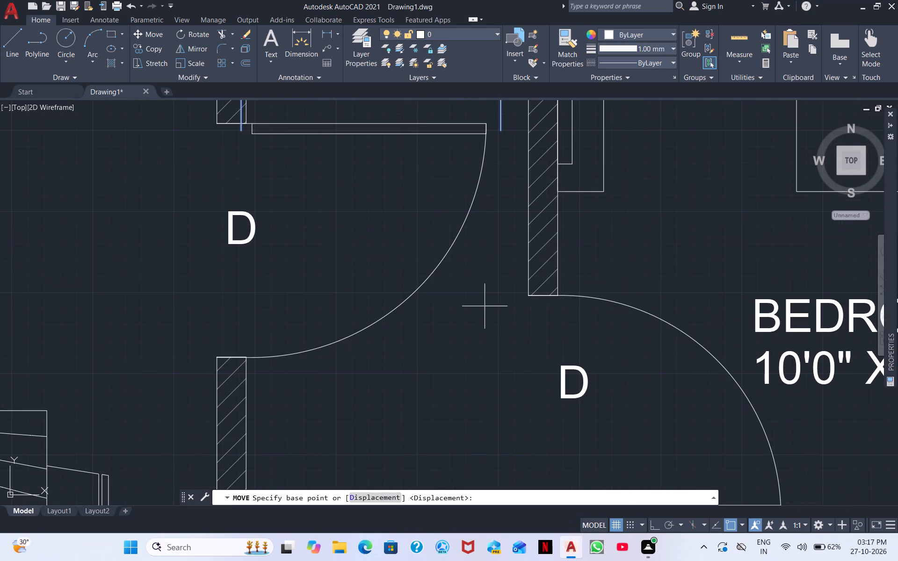
pyautogui.moveTo(461, 313); pyautogui.dragTo(383, 425, button='middle')
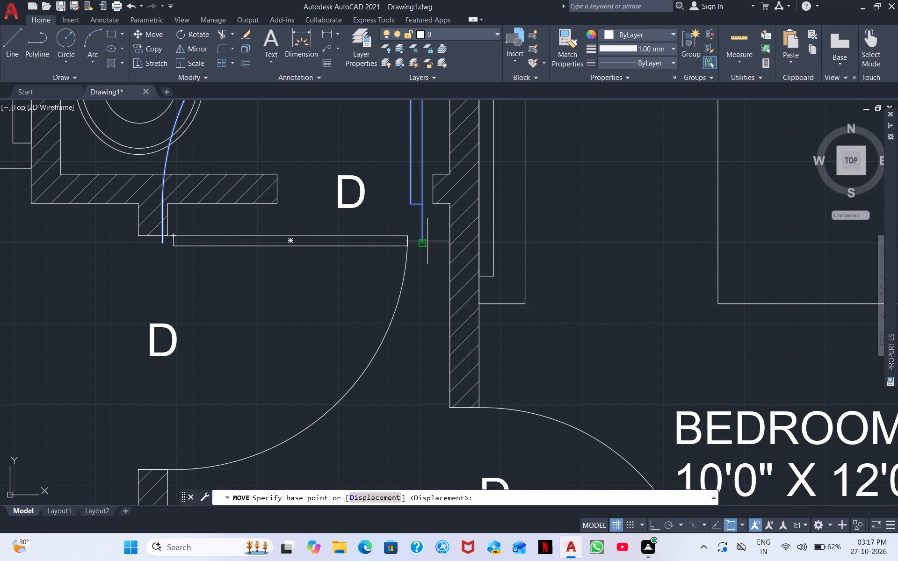
pyautogui.click(427, 241)
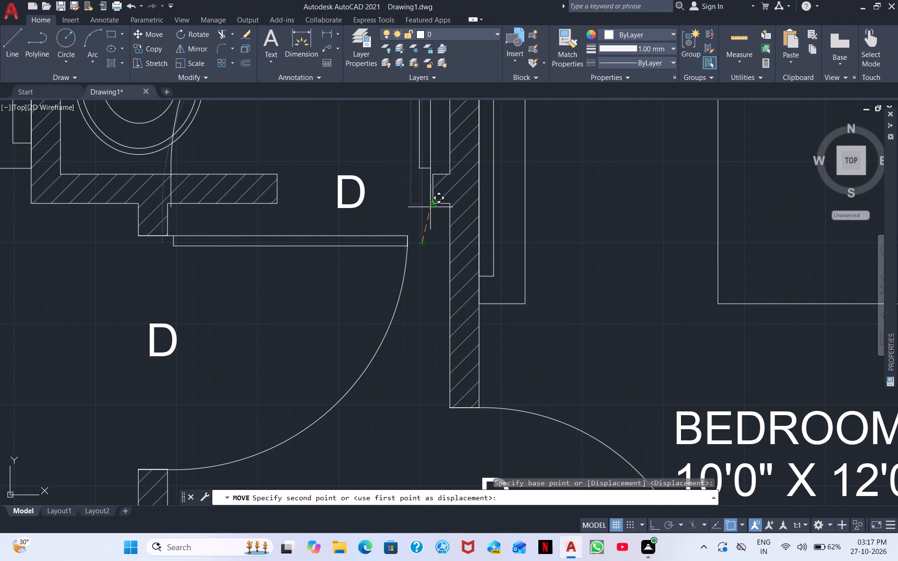
pyautogui.click(434, 205)
pyautogui.scroll(-2, 377, 220)
pyautogui.moveTo(377, 220); pyautogui.dragTo(341, 356, button='middle')
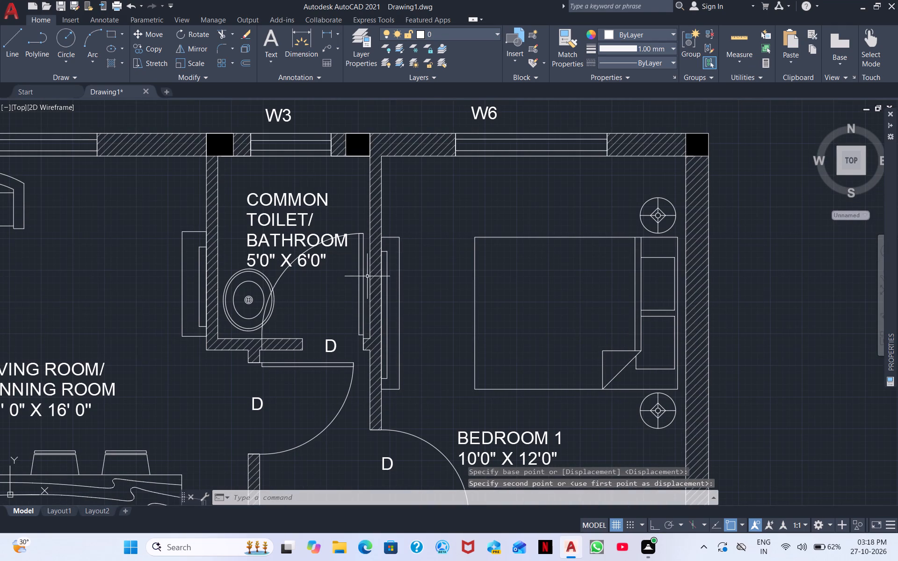
# Scale down the Common Toilet door block from the lower corner of the wall stub on its hinge side.
pyautogui.scroll(2, 377, 271)
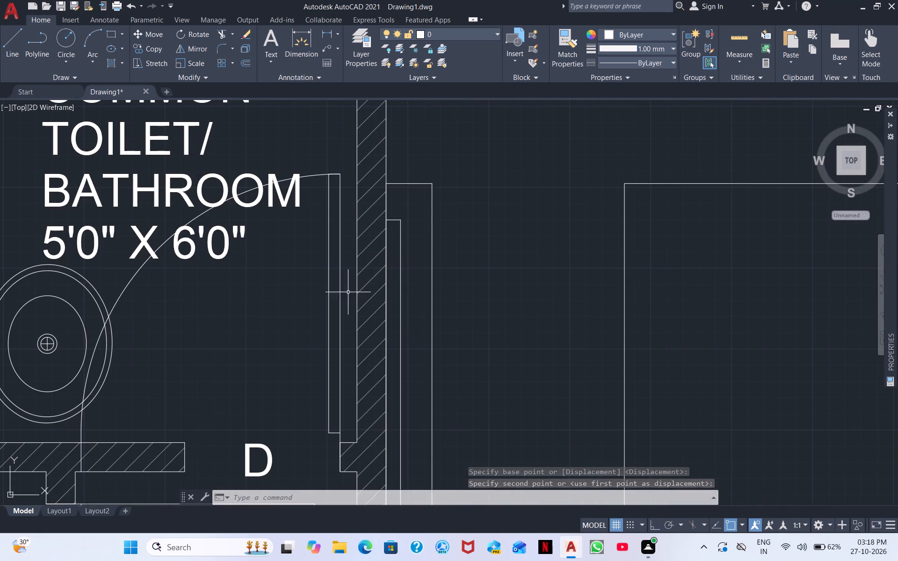
pyautogui.click(347, 300)
pyautogui.click(308, 296)
pyautogui.rightClick(308, 296)
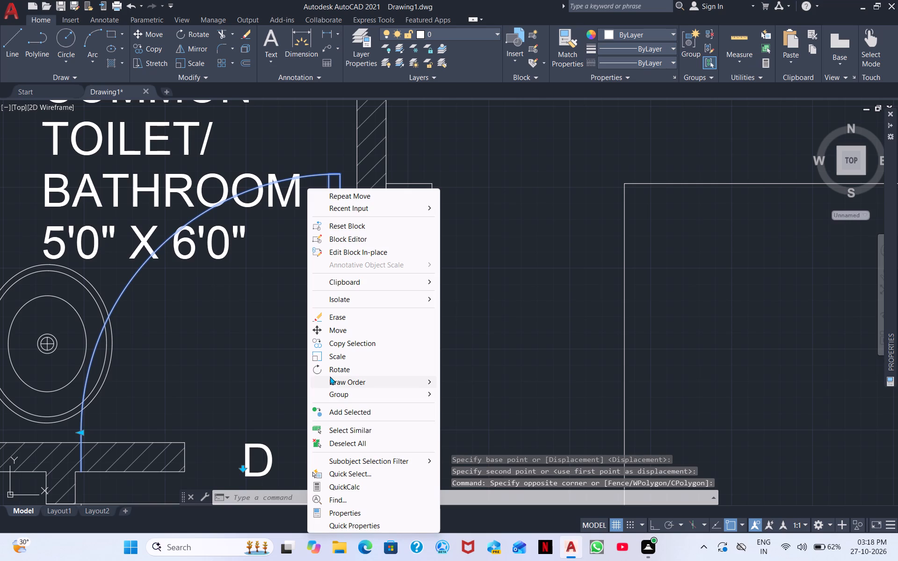
pyautogui.moveTo(339, 339); pyautogui.dragTo(370, 230, button='middle')
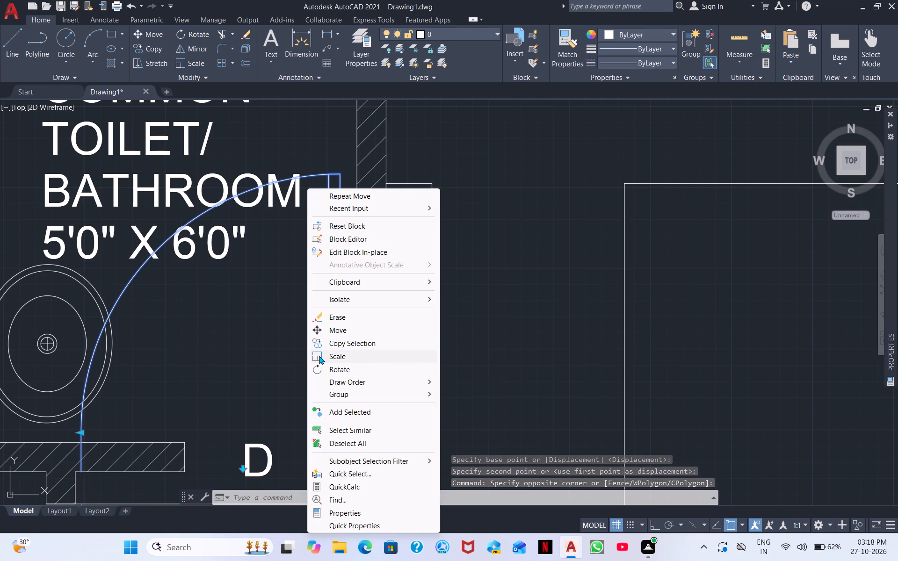
pyautogui.click(319, 356)
pyautogui.moveTo(319, 356); pyautogui.dragTo(313, 250, button='middle')
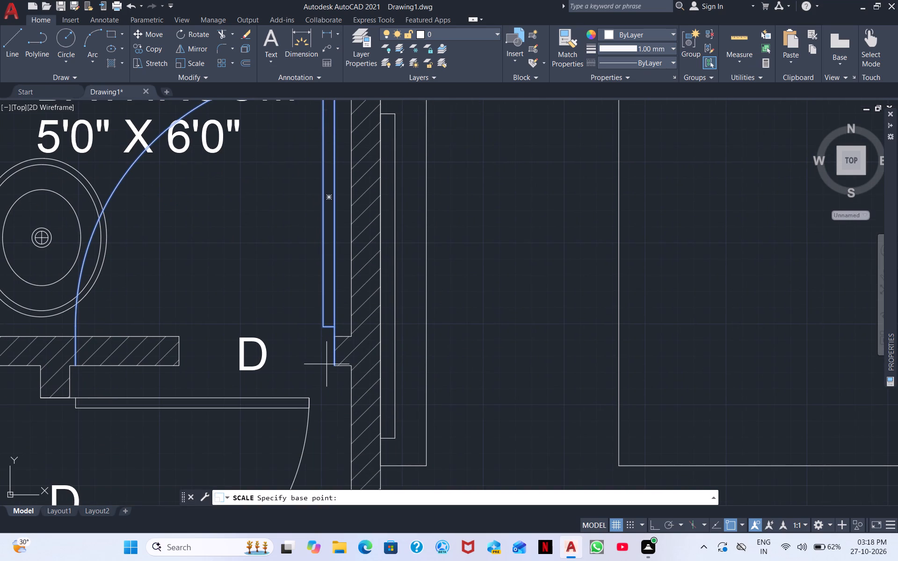
pyautogui.click(331, 366)
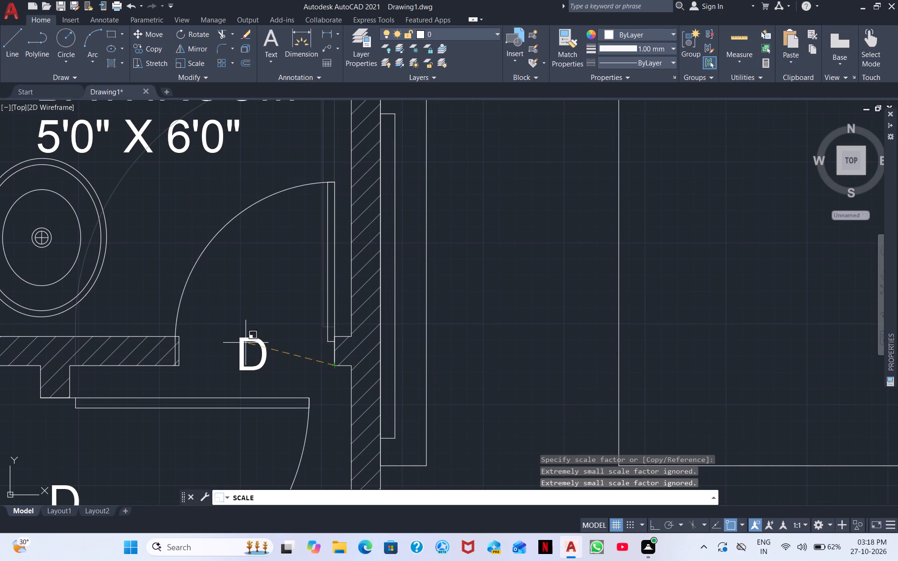
pyautogui.click(253, 329)
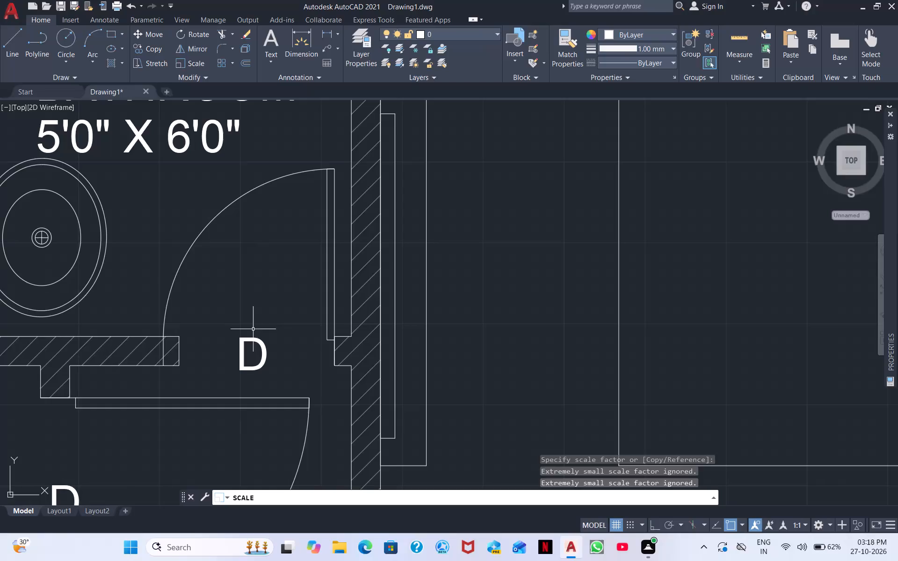
# Scale the Common Toilet door block again from the same stub corner so its swing ends at the opposite wall end.
pyautogui.click(249, 281)
pyautogui.moveTo(188, 230); pyautogui.dragTo(188, 235)
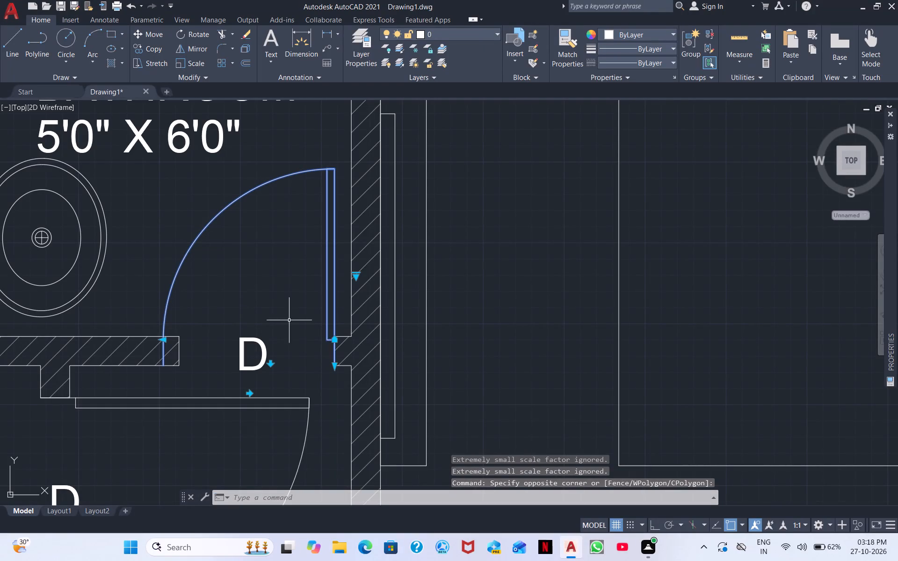
pyautogui.rightClick(289, 320)
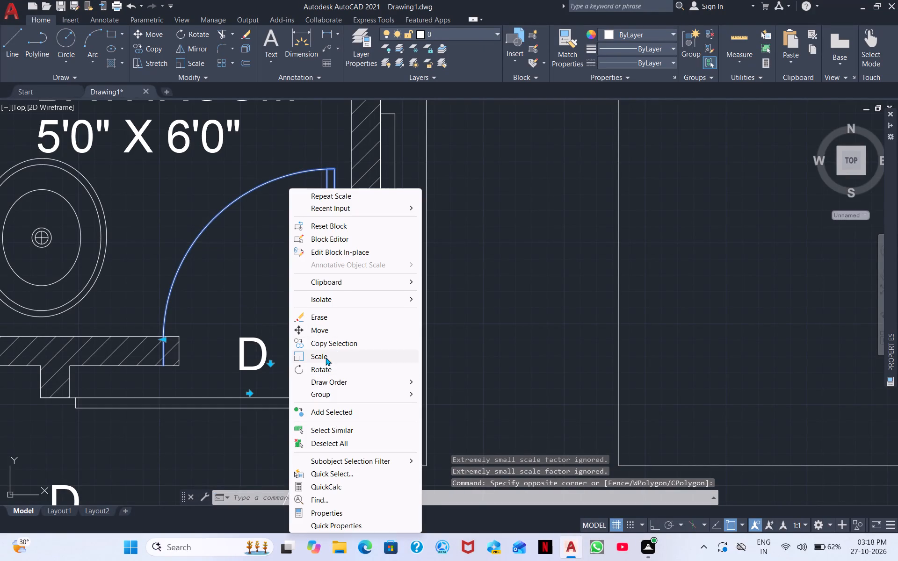
pyautogui.click(326, 357)
pyautogui.click(331, 368)
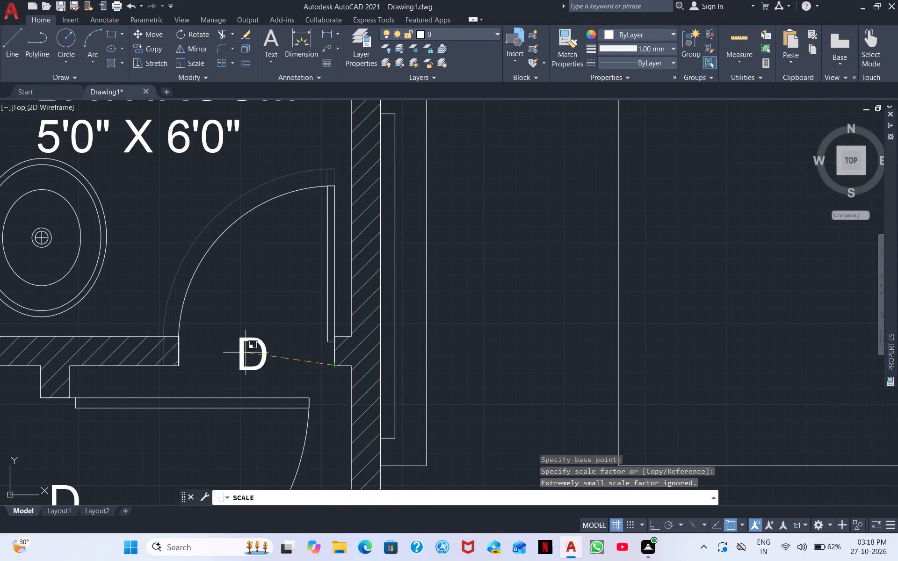
pyautogui.click(245, 353)
# With Ortho on, draw a horizontal title line in the gap between the upper floor plan and the plan below it.
pyautogui.scroll(-4, 250, 339)
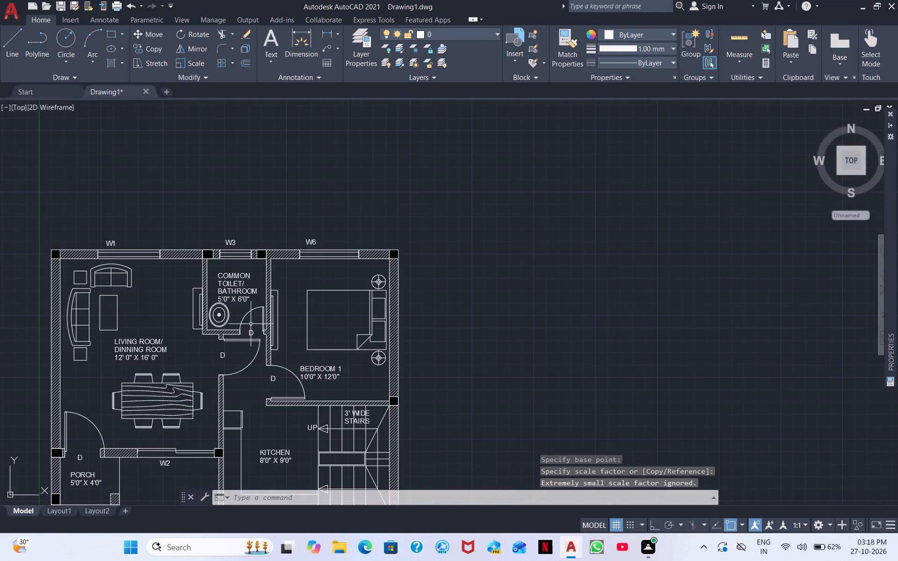
pyautogui.moveTo(251, 323); pyautogui.dragTo(243, 278, button='middle')
pyautogui.scroll(-1, 243, 272)
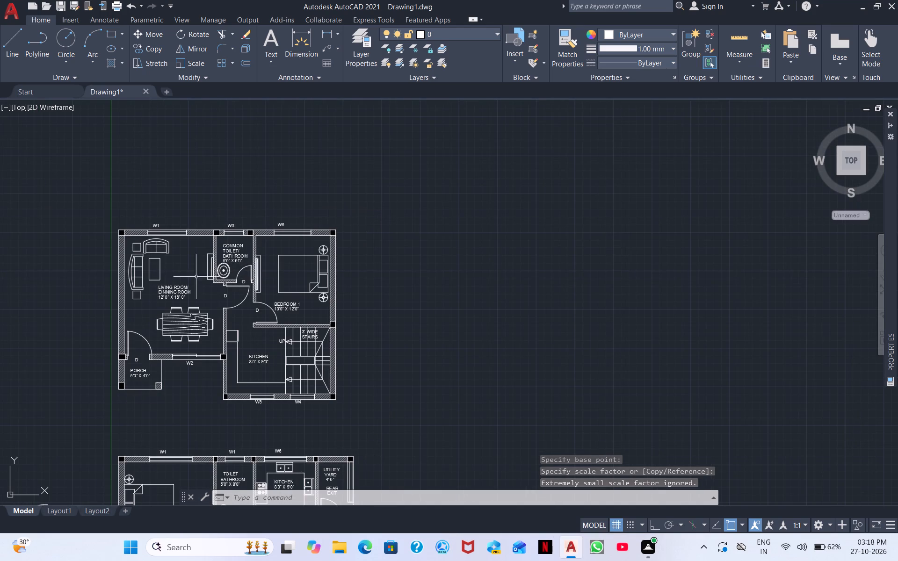
pyautogui.click(15, 44)
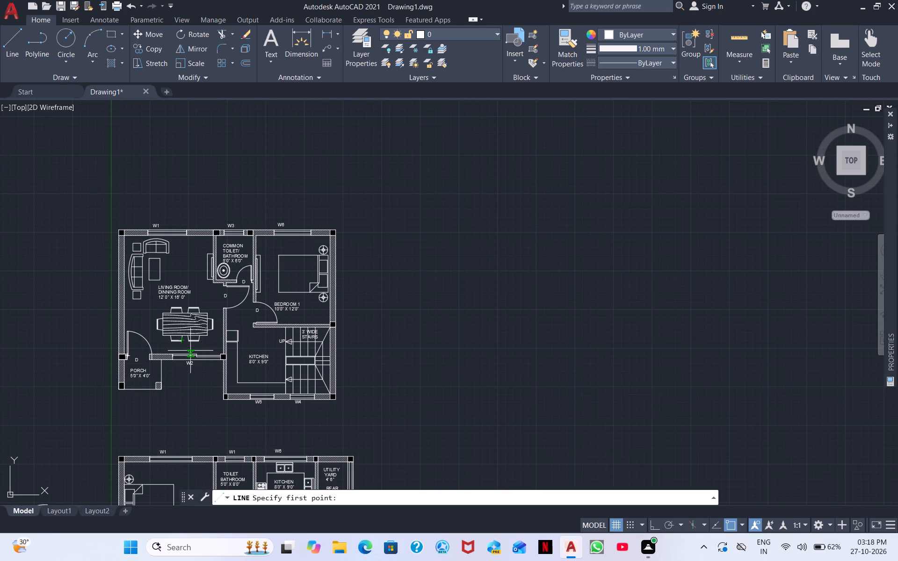
pyautogui.moveTo(191, 350); pyautogui.dragTo(156, 192, button='middle')
pyautogui.scroll(2, 131, 265)
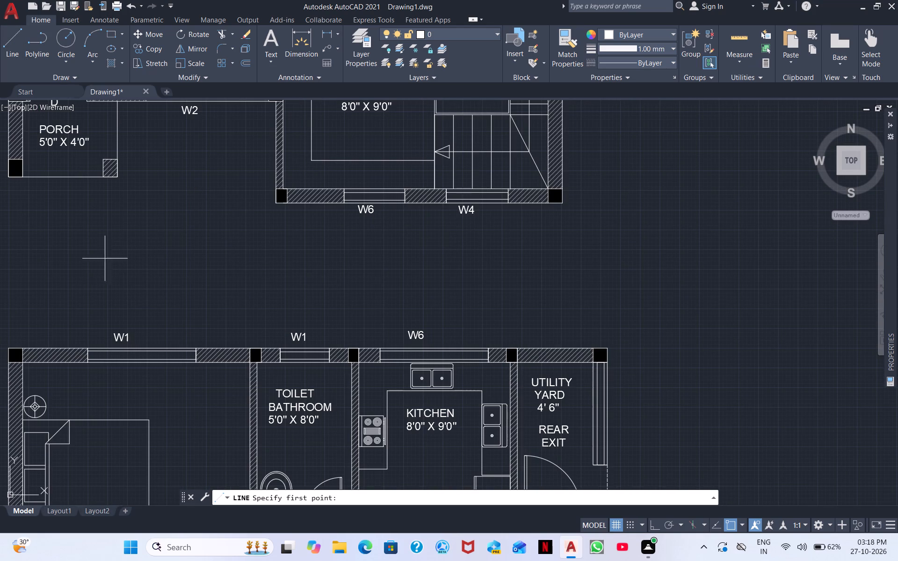
pyautogui.moveTo(18, 292); pyautogui.dragTo(27, 293)
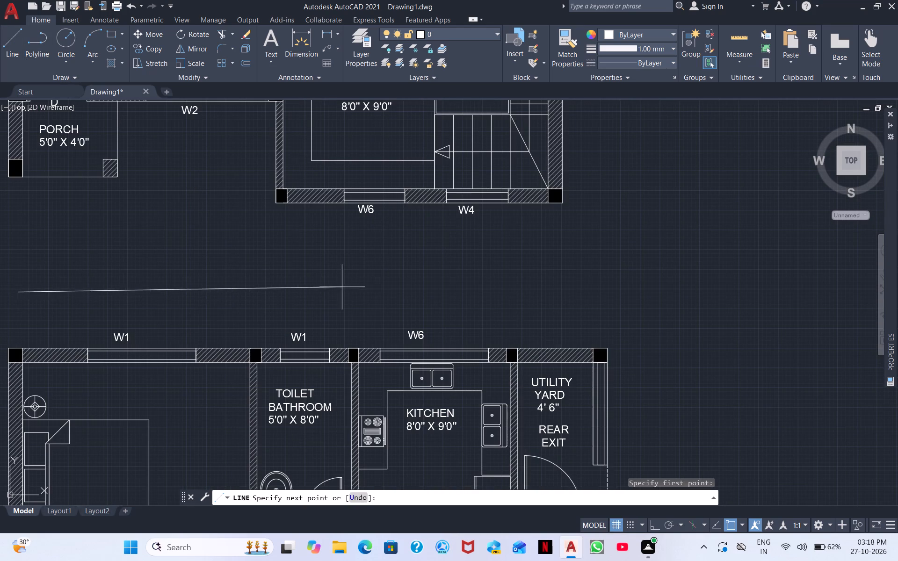
pyautogui.click(655, 525)
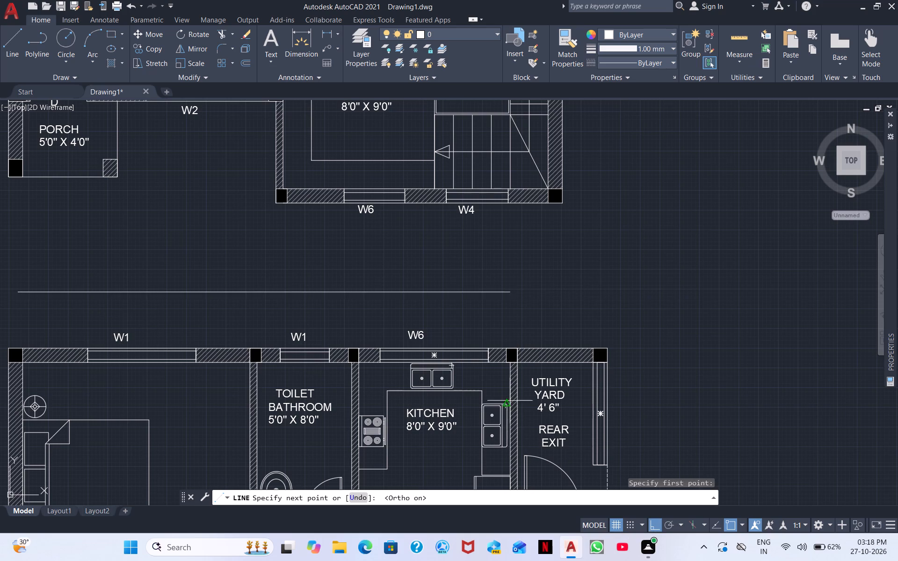
pyautogui.click(428, 291)
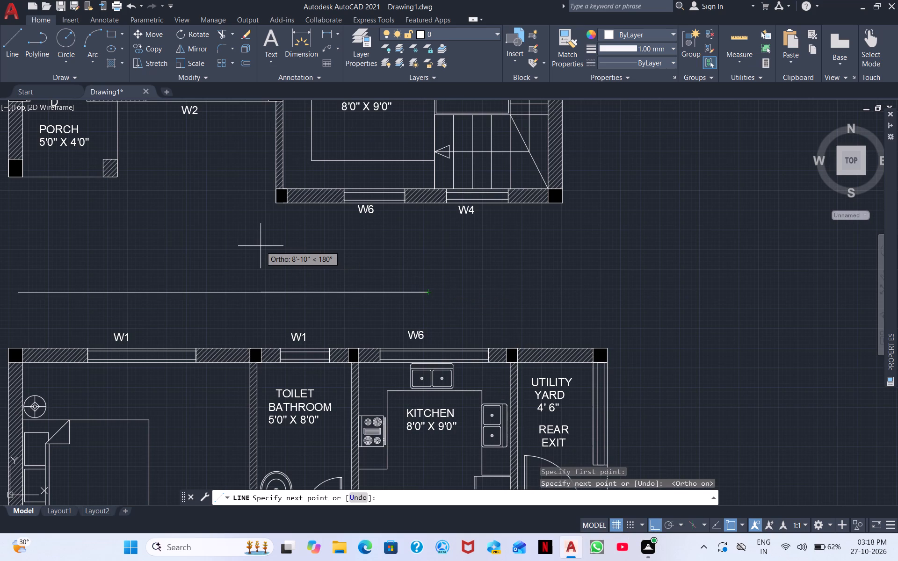
pyautogui.press('Escape')
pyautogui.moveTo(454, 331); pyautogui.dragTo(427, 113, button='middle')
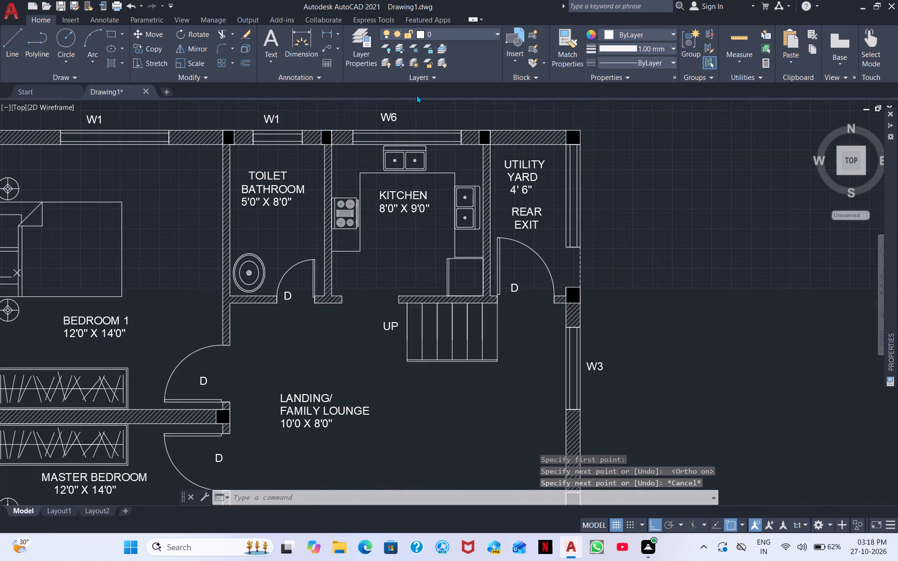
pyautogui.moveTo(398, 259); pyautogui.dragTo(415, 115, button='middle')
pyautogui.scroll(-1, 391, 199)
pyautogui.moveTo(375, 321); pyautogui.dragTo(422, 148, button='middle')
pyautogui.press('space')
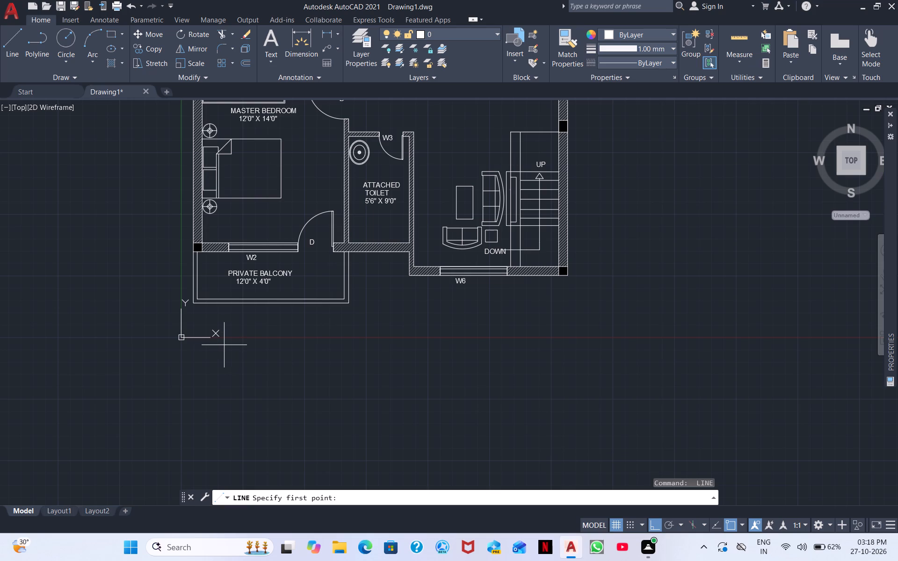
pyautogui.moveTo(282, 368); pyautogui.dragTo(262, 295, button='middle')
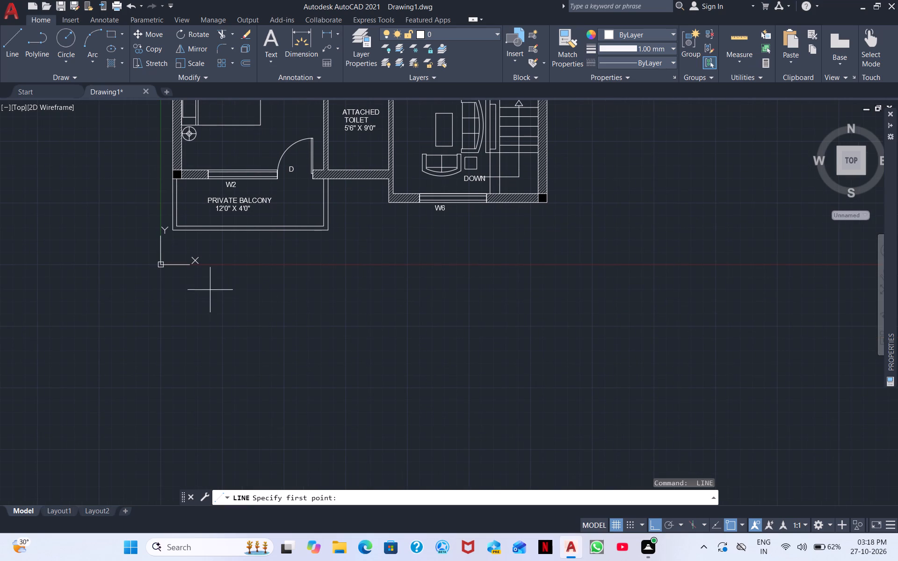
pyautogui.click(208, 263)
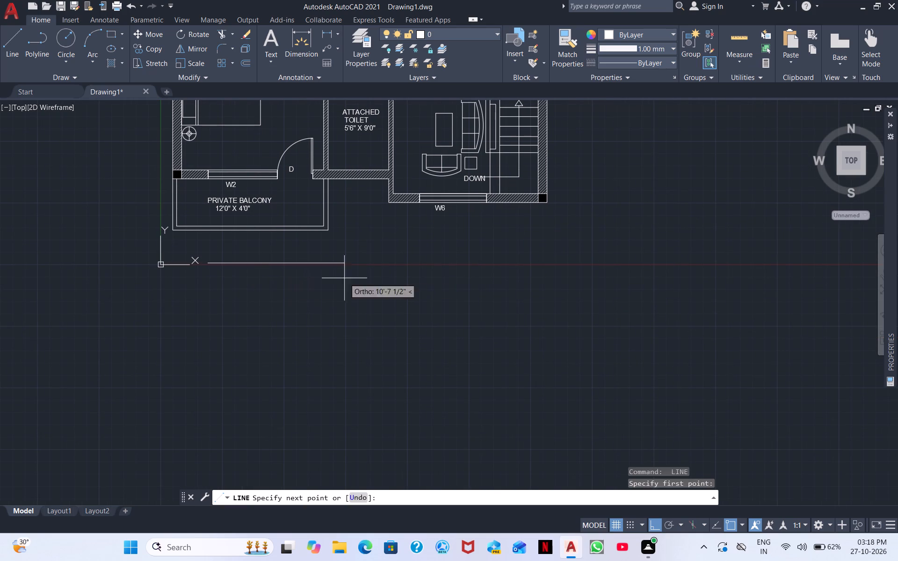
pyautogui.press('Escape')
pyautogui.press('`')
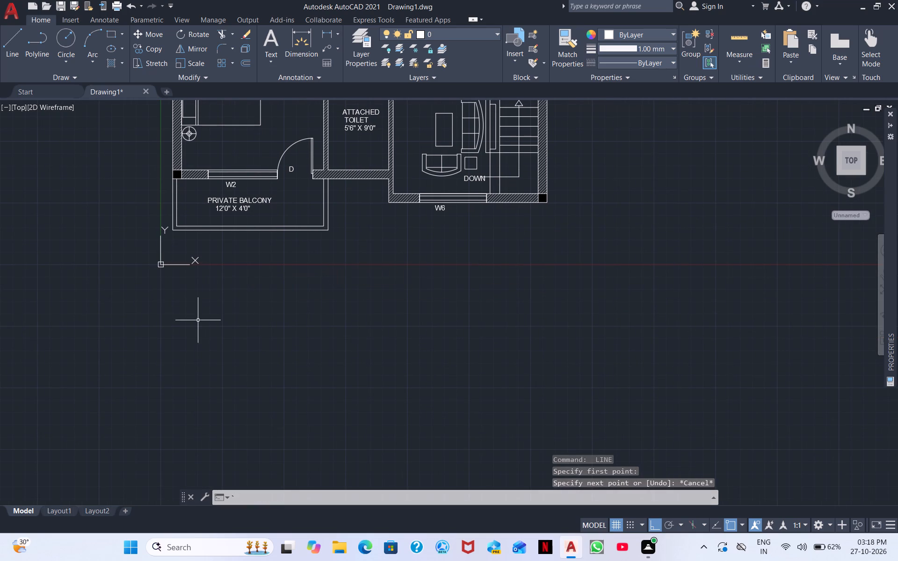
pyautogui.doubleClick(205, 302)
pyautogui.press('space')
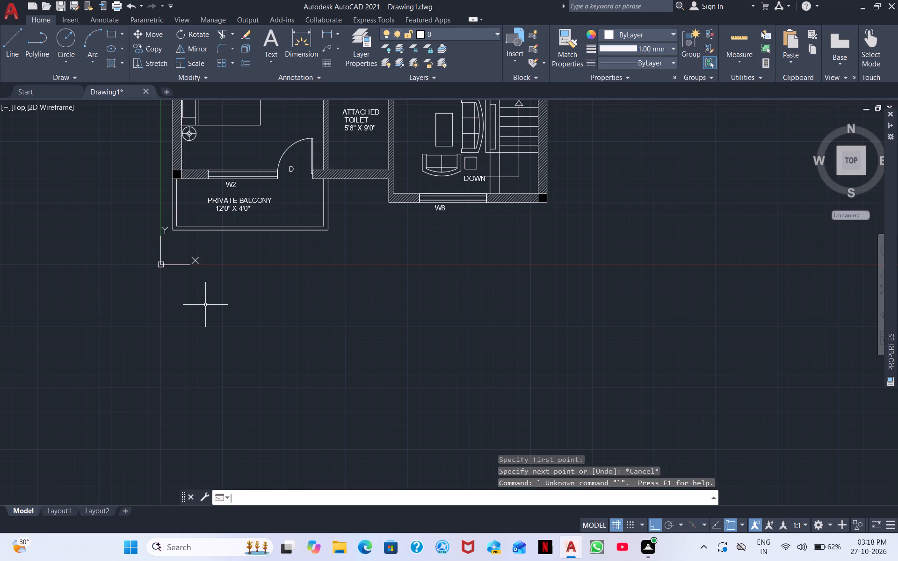
# Draw a horizontal title line below the lower floor plan, from under the Private Balcony to under window W6.
pyautogui.press('space')
pyautogui.click(201, 281)
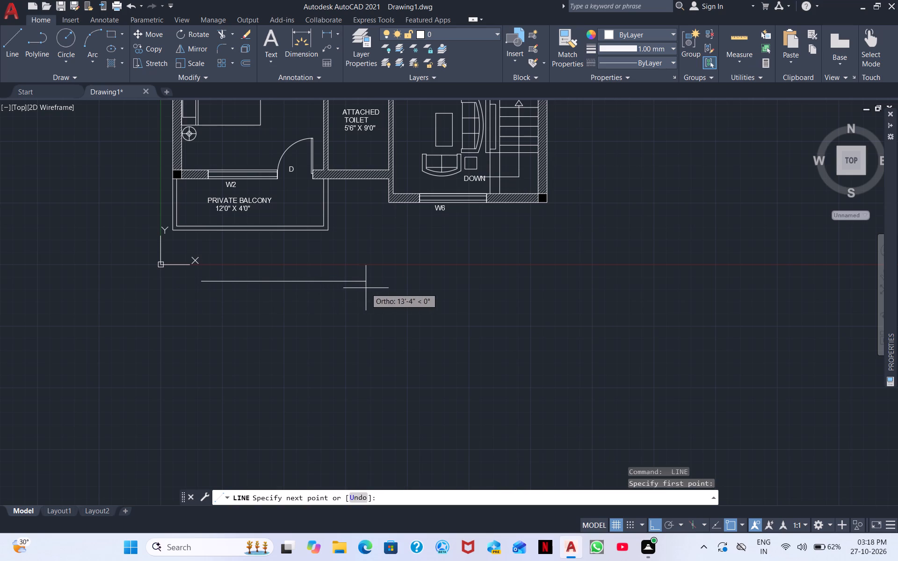
pyautogui.click(455, 281)
pyautogui.press('Escape')
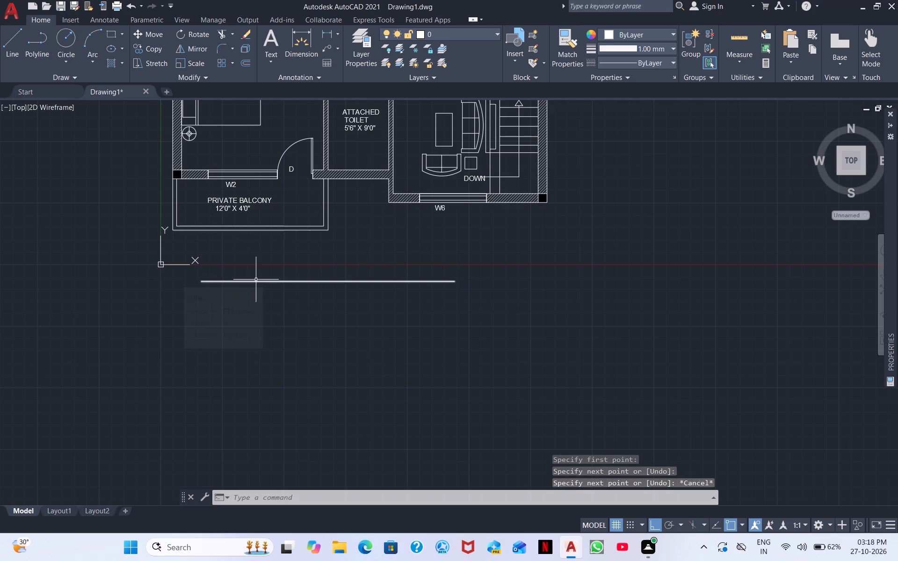
# Add single-line text FIRST FLOOR, 8" high with 0 rotation, just above the title line below the Private Balcony.
pyautogui.press('d')
pyautogui.press('t')
pyautogui.press('t')
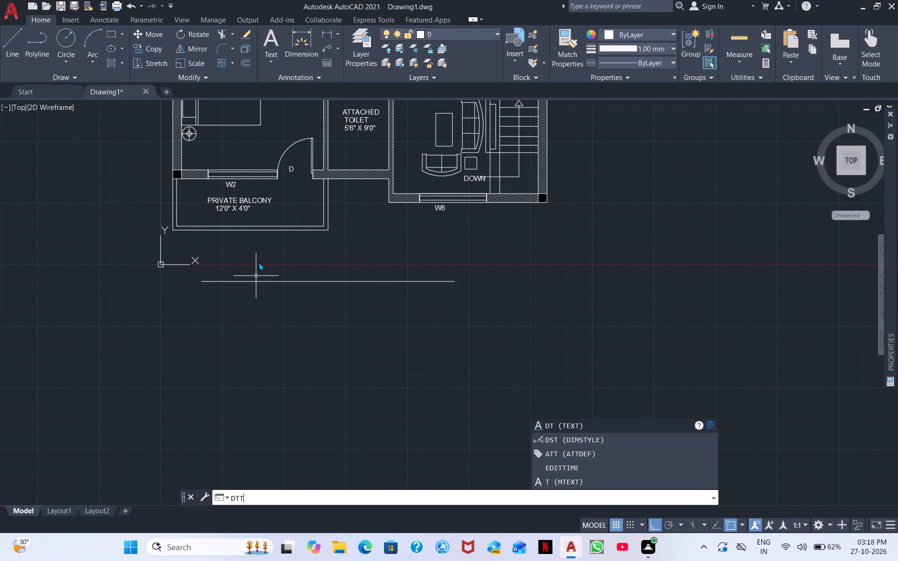
pyautogui.press('BackSpace')
pyautogui.press('space')
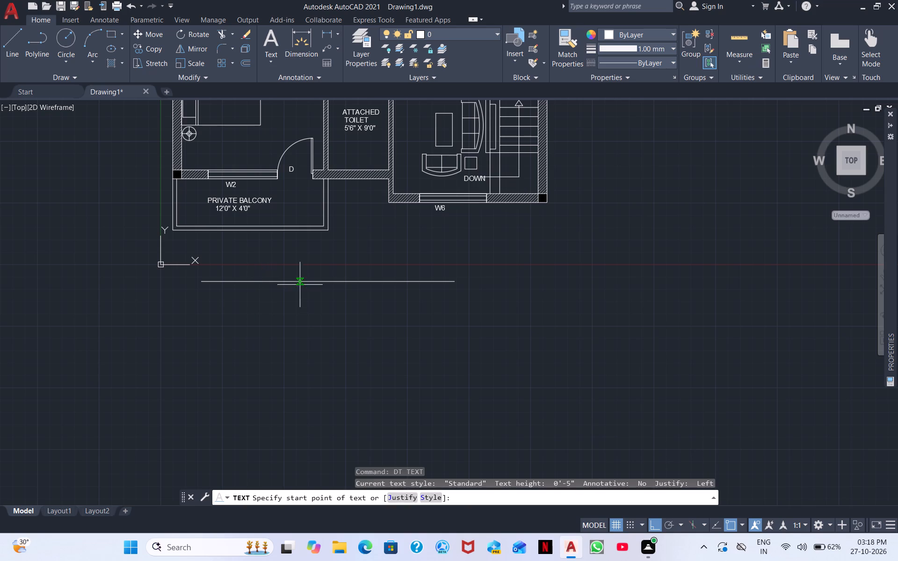
pyautogui.moveTo(307, 315); pyautogui.dragTo(306, 338)
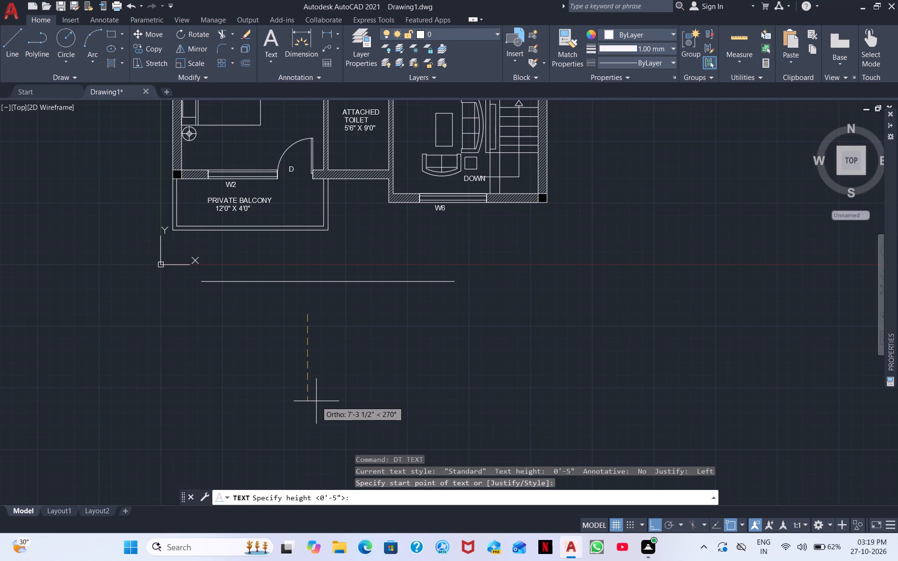
pyautogui.write('8"')
pyautogui.press('Return')
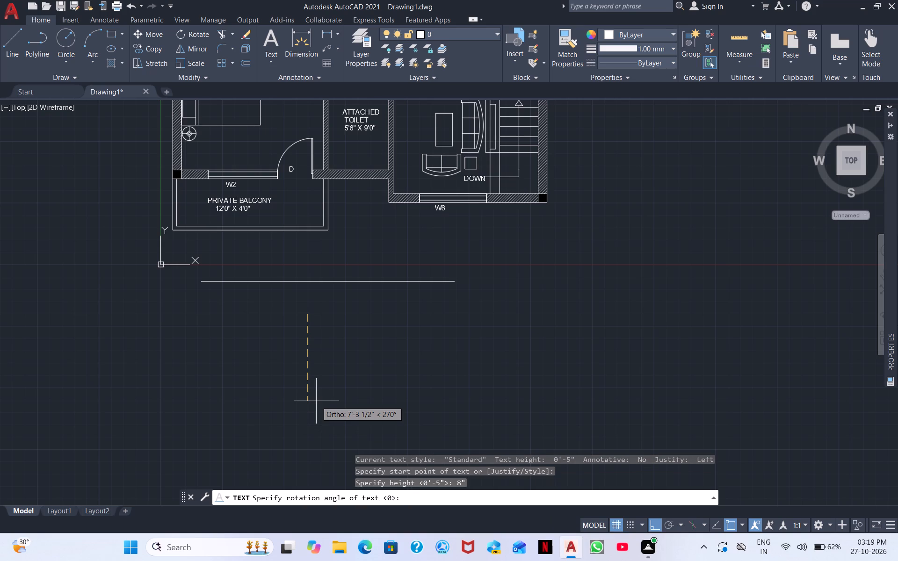
pyautogui.press('Return')
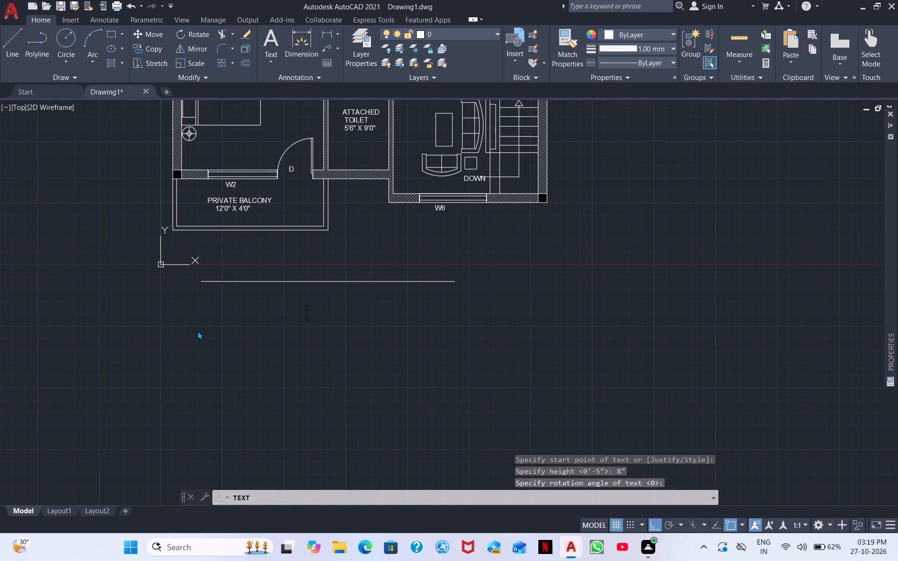
pyautogui.click(224, 270)
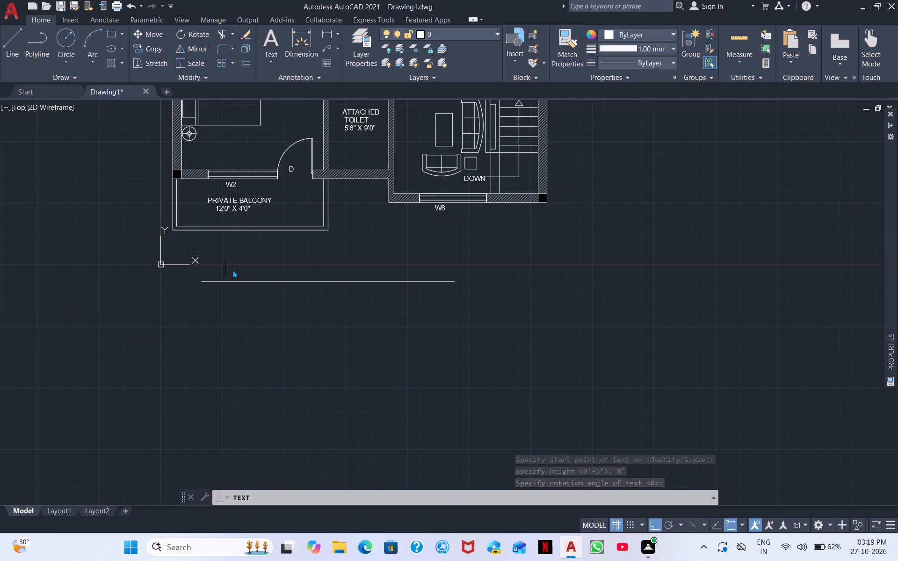
pyautogui.write('FI')
pyautogui.write('RST')
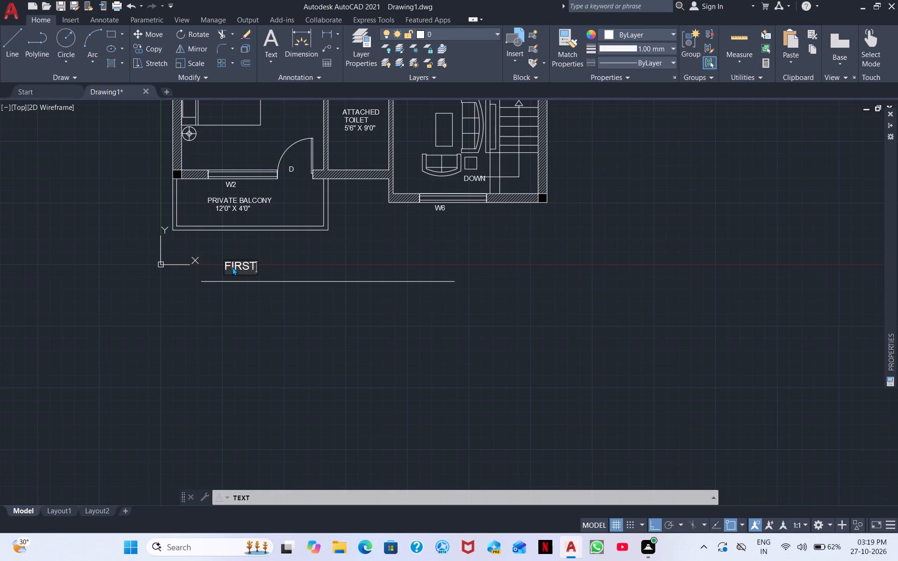
pyautogui.press('space')
pyautogui.press('r')
pyautogui.press('BackSpace')
pyautogui.write('FLOOR')
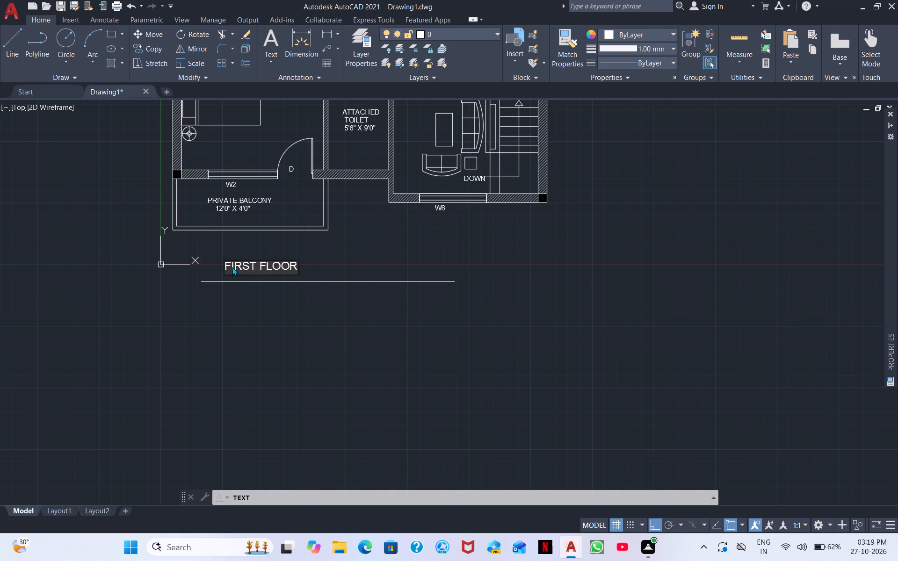
pyautogui.click(327, 405)
# Add single-line text GROUND FLOOR just above the title line in the gap between the two floor plans.
pyautogui.moveTo(399, 269); pyautogui.dragTo(384, 491, button='middle')
pyautogui.moveTo(293, 228); pyautogui.dragTo(348, 469, button='middle')
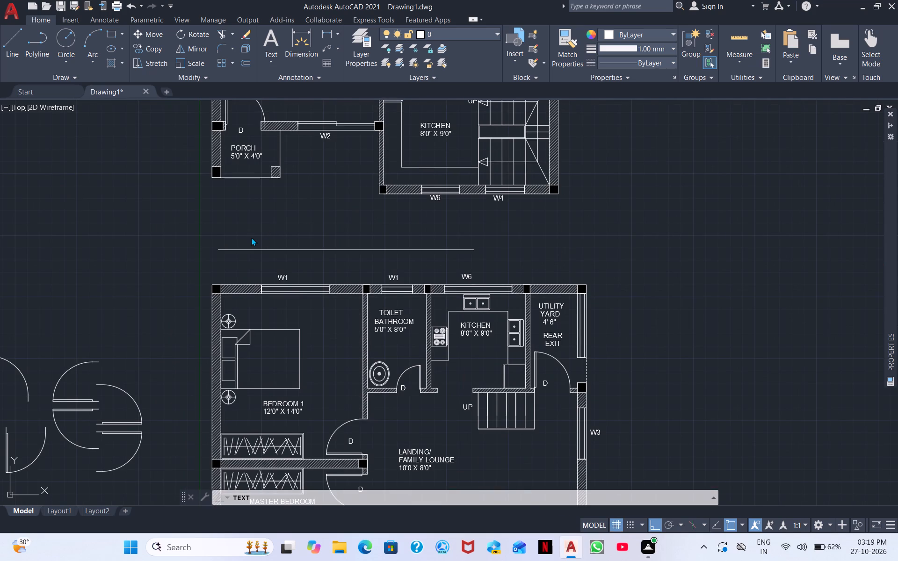
pyautogui.click(268, 233)
pyautogui.write('GROUN')
pyautogui.press('d')
pyautogui.press('space')
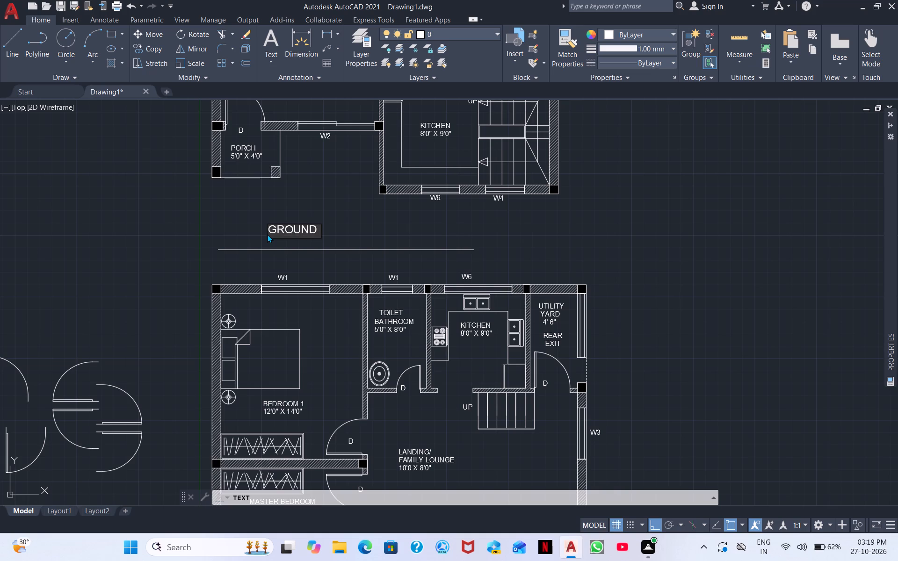
pyautogui.write('FLOOR')
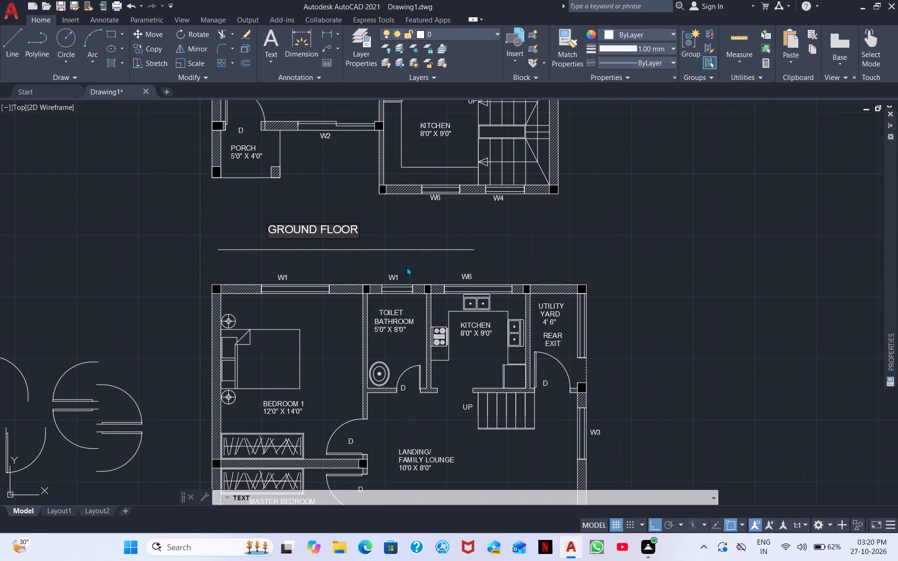
pyautogui.click(503, 245)
pyautogui.scroll(-1, 499, 245)
pyautogui.moveTo(499, 245); pyautogui.dragTo(437, 203, button='middle')
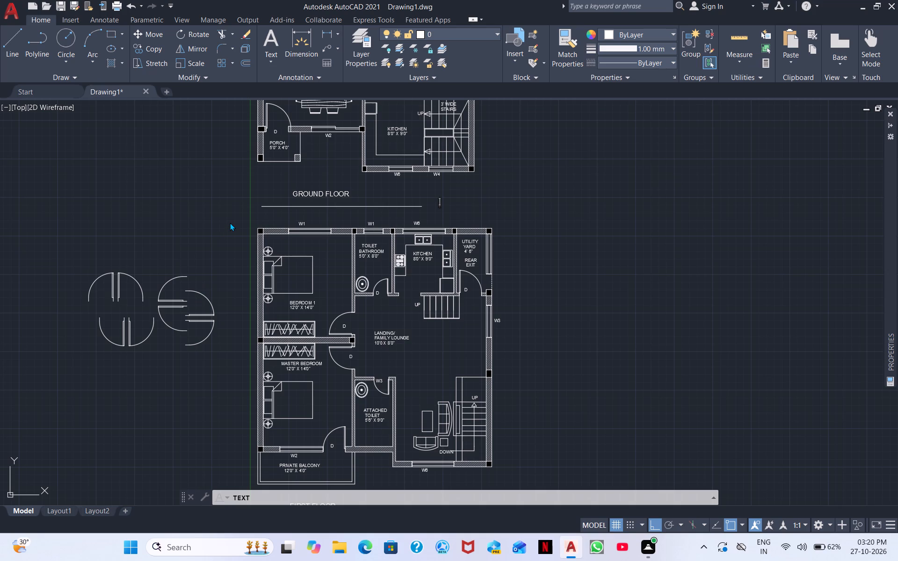
pyautogui.press('Escape')
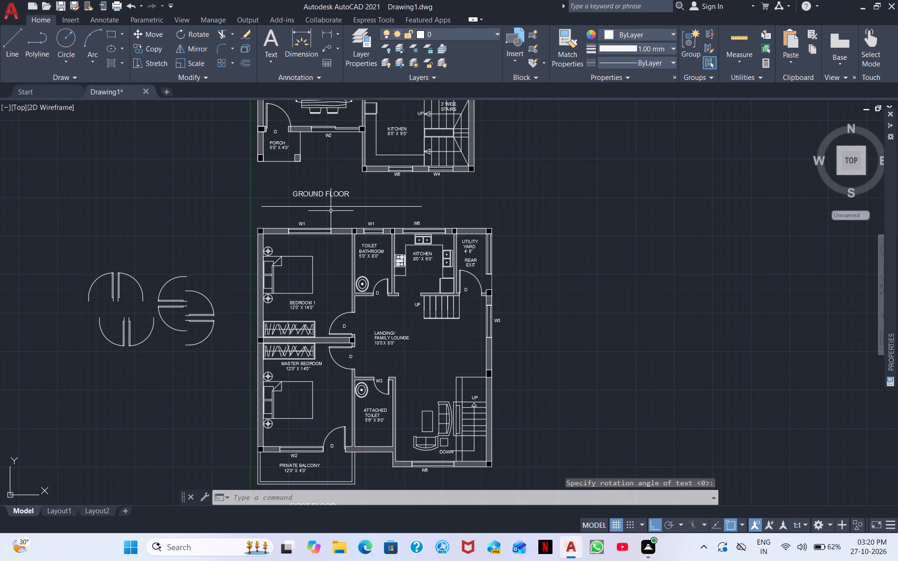
# Erase both horizontal title lines, the one between the plans and the one below the lower plan.
pyautogui.click(331, 207)
pyautogui.moveTo(352, 454); pyautogui.dragTo(352, 333, button='middle')
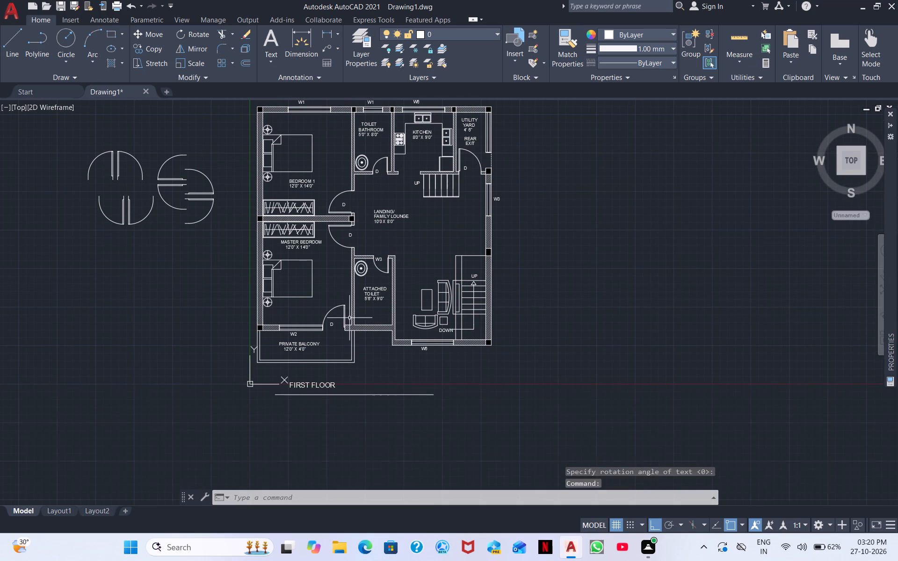
pyautogui.click(353, 393)
pyautogui.rightClick(448, 411)
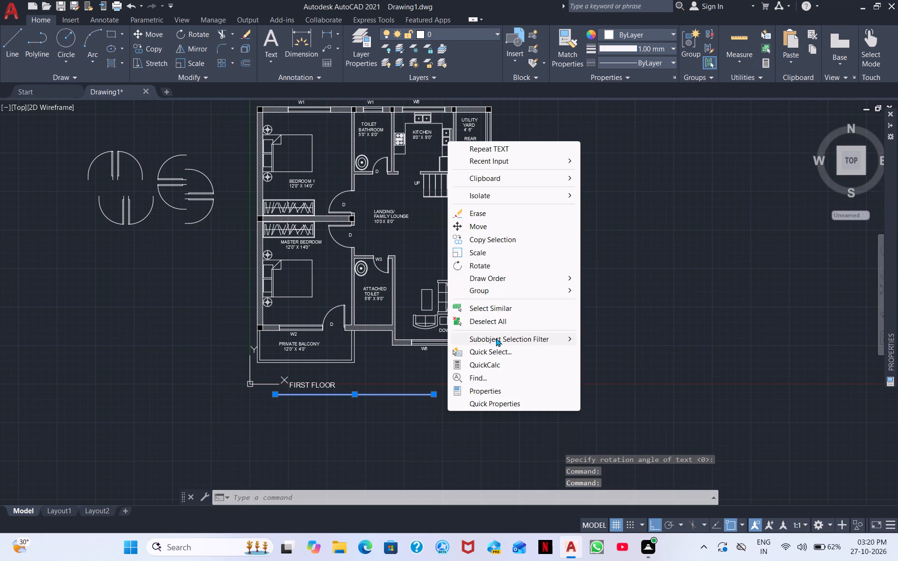
pyautogui.click(483, 214)
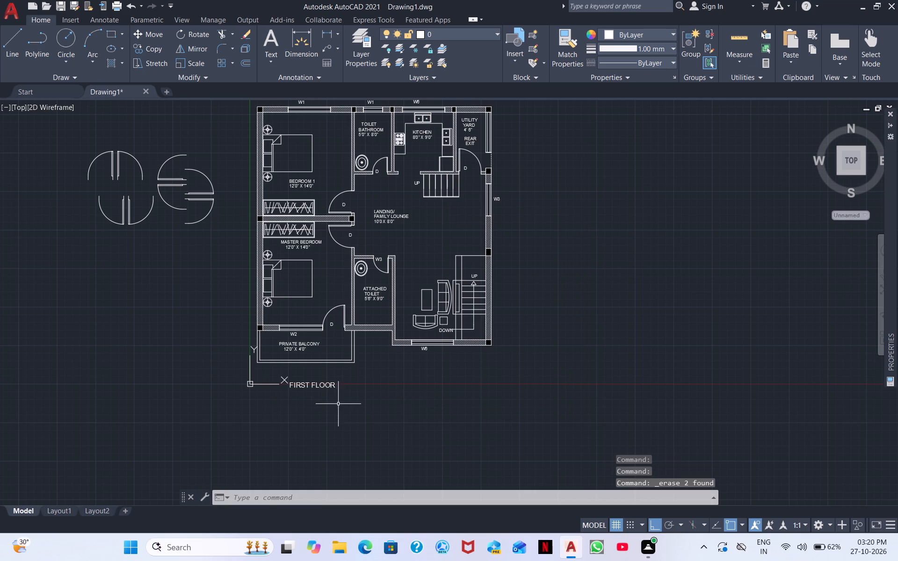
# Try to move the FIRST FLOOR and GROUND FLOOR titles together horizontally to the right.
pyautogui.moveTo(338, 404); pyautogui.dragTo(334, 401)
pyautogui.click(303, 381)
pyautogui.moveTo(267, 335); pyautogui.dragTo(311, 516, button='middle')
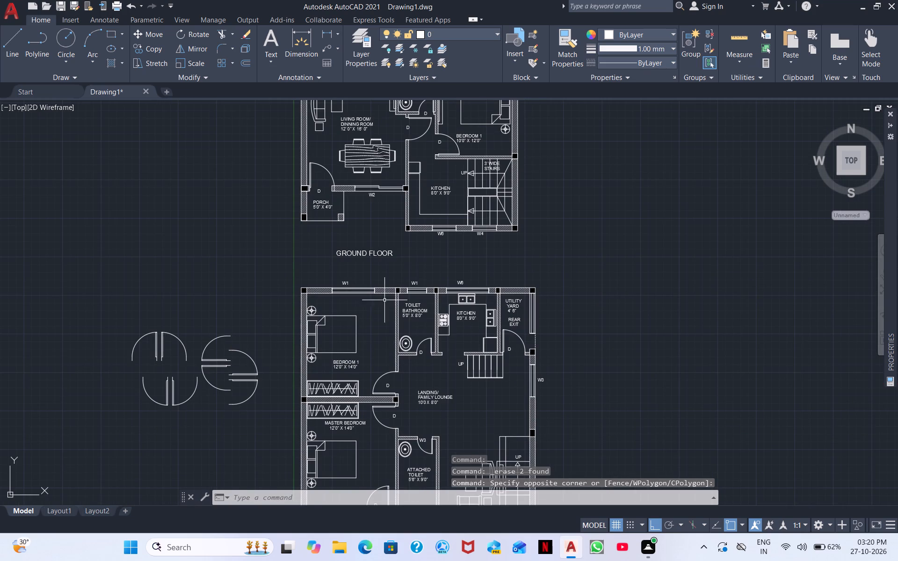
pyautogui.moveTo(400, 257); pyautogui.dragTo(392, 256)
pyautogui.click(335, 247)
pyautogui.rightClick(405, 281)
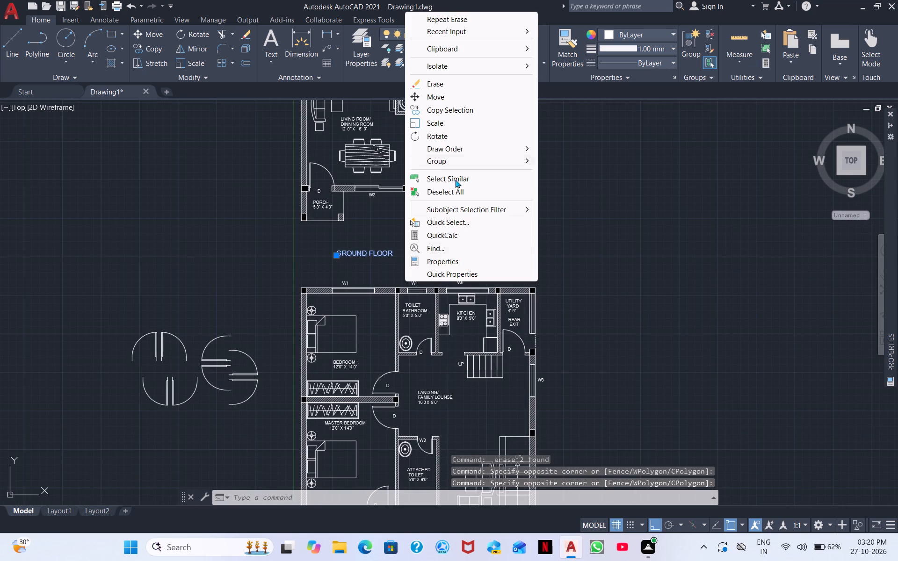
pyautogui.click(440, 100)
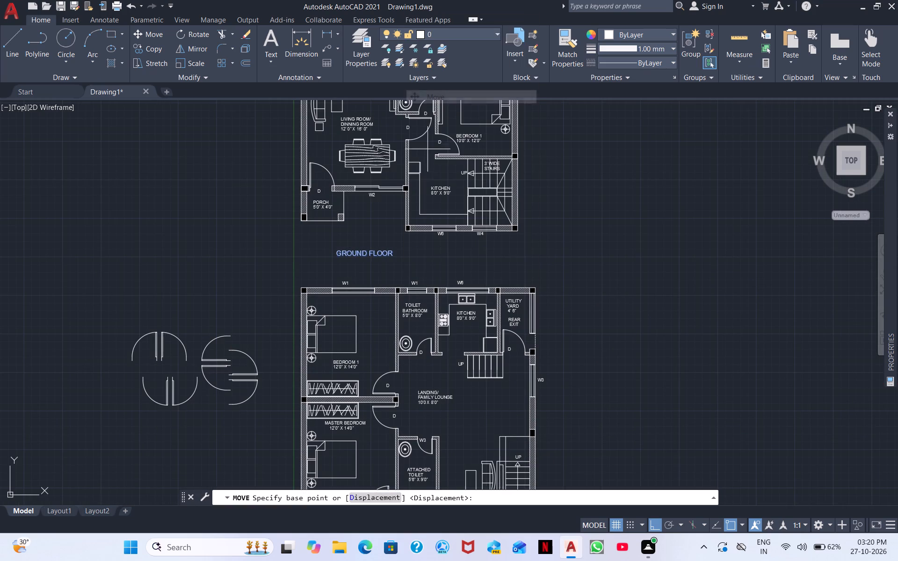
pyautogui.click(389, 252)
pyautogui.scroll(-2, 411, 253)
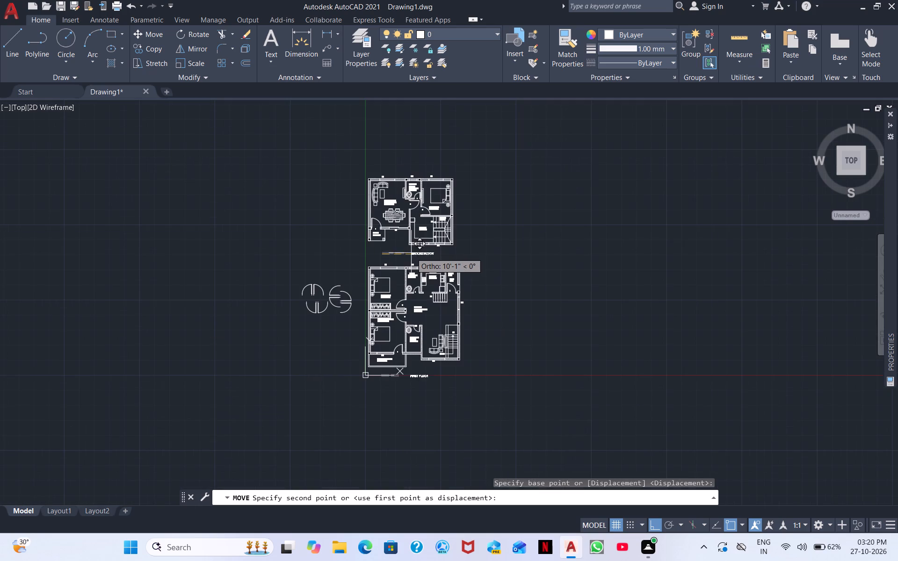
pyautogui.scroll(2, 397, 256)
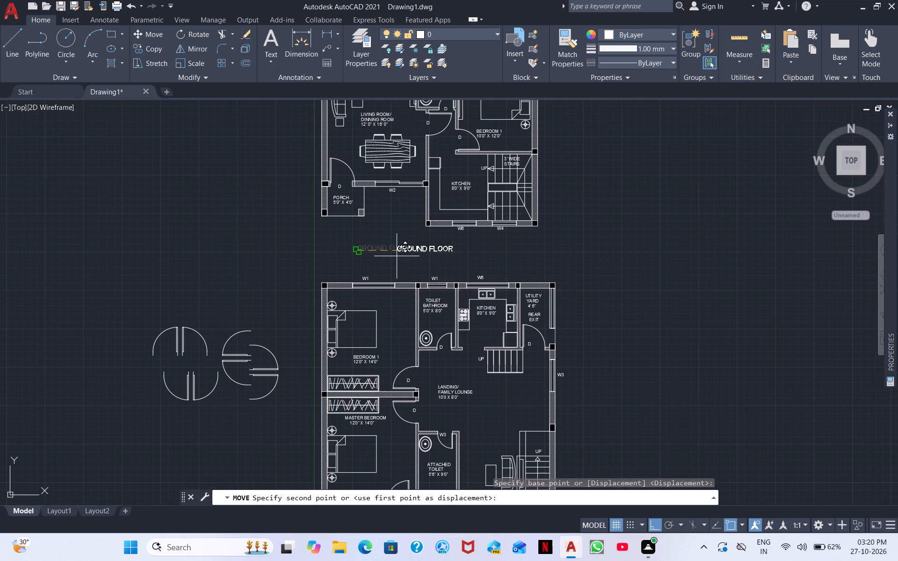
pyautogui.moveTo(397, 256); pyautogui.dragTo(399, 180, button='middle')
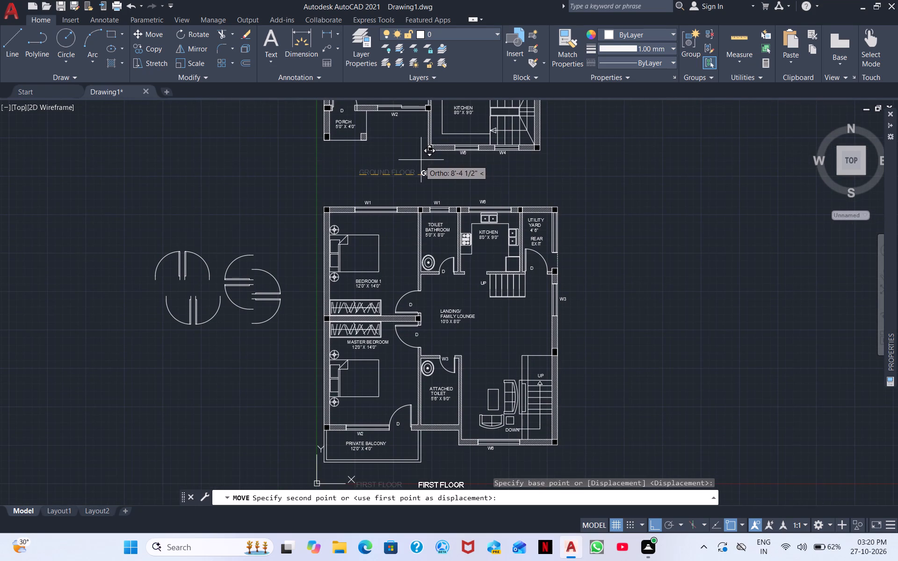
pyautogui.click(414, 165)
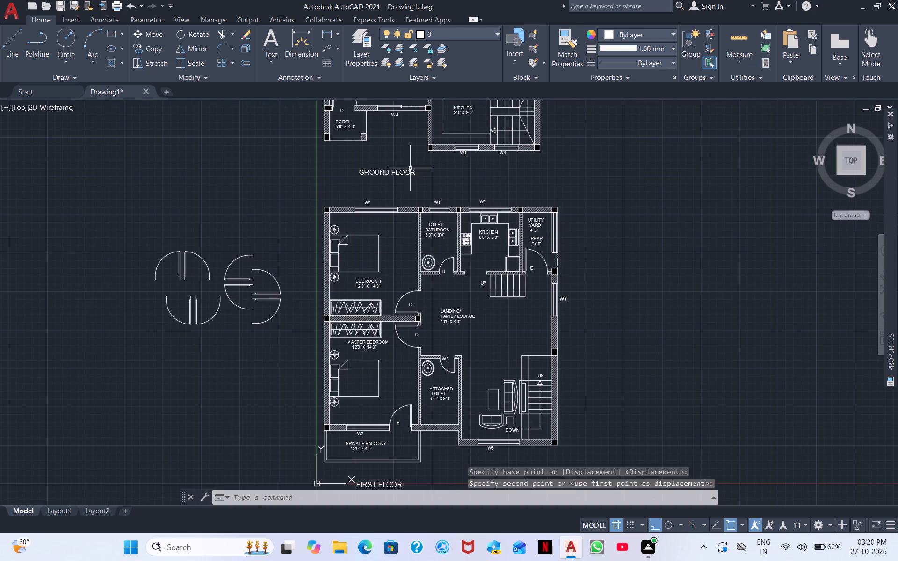
# Move the GROUND FLOOR and FIRST FLOOR titles together horizontally to the right, closer to the middle of the plans.
pyautogui.click(424, 187)
pyautogui.click(405, 170)
pyautogui.moveTo(401, 191); pyautogui.dragTo(389, 122, button='middle')
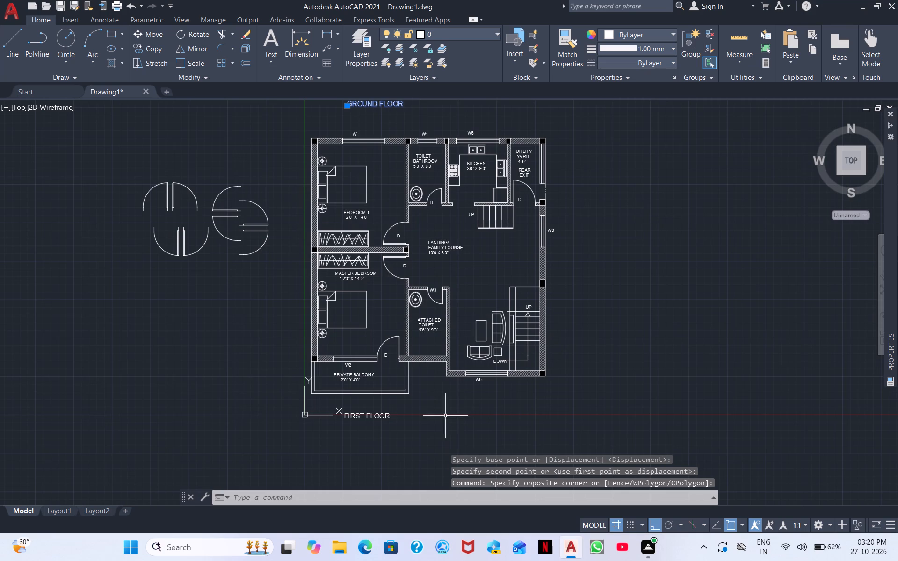
pyautogui.click(393, 433)
pyautogui.click(377, 409)
pyautogui.rightClick(398, 410)
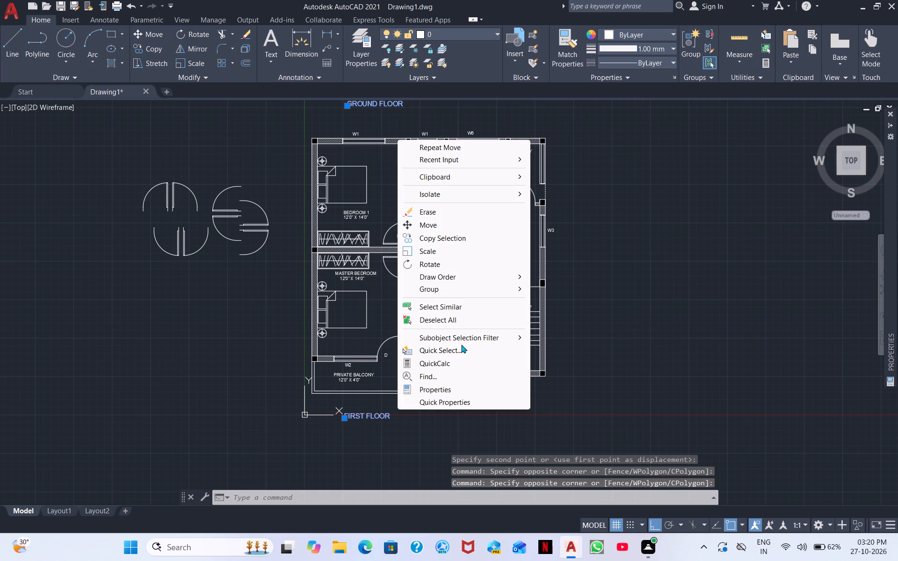
pyautogui.click(443, 223)
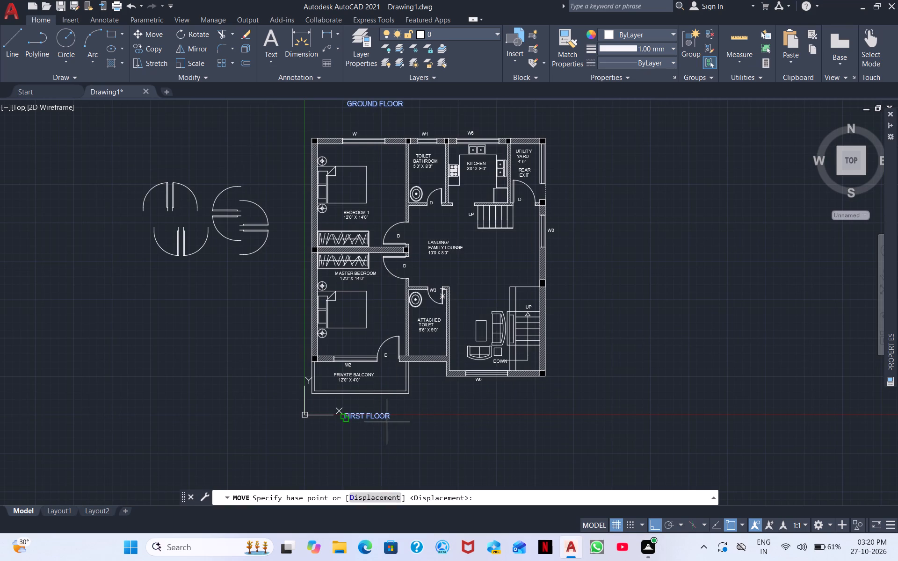
pyautogui.click(391, 418)
pyautogui.click(398, 417)
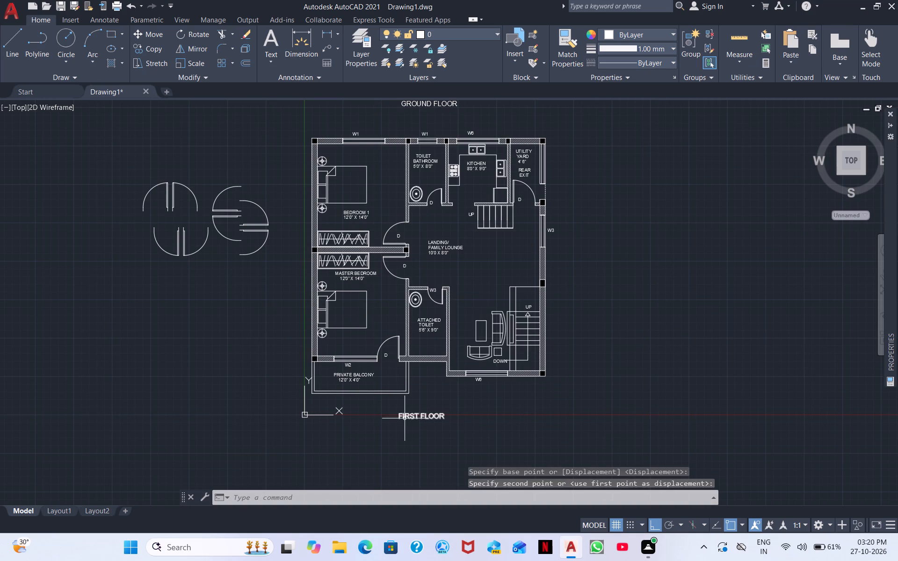
# Scale both floor titles up together to roughly twice their size, using a base point on the GROUND FLOOR title.
pyautogui.click(441, 423)
pyautogui.click(419, 406)
pyautogui.moveTo(384, 190); pyautogui.dragTo(387, 310, button='middle')
pyautogui.click(460, 231)
pyautogui.click(438, 223)
pyautogui.rightClick(469, 229)
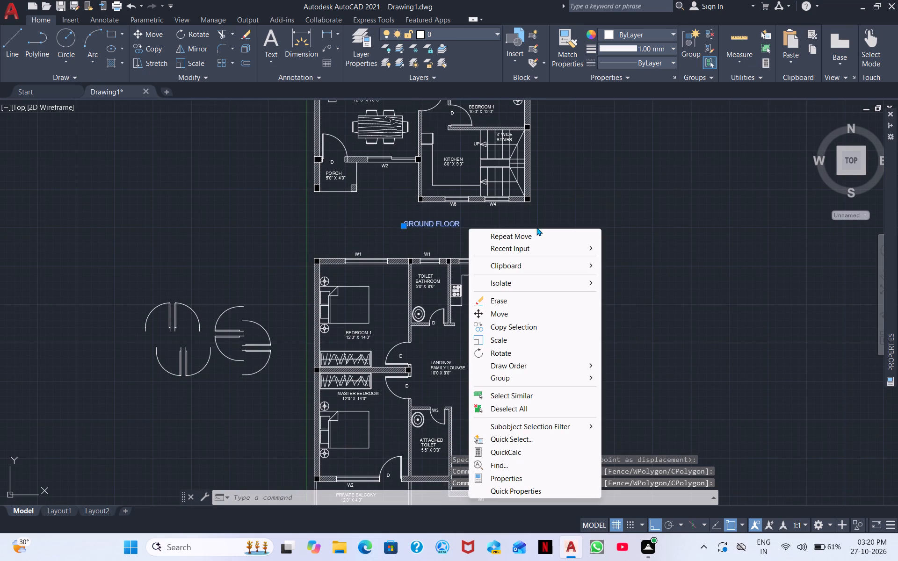
pyautogui.click(522, 344)
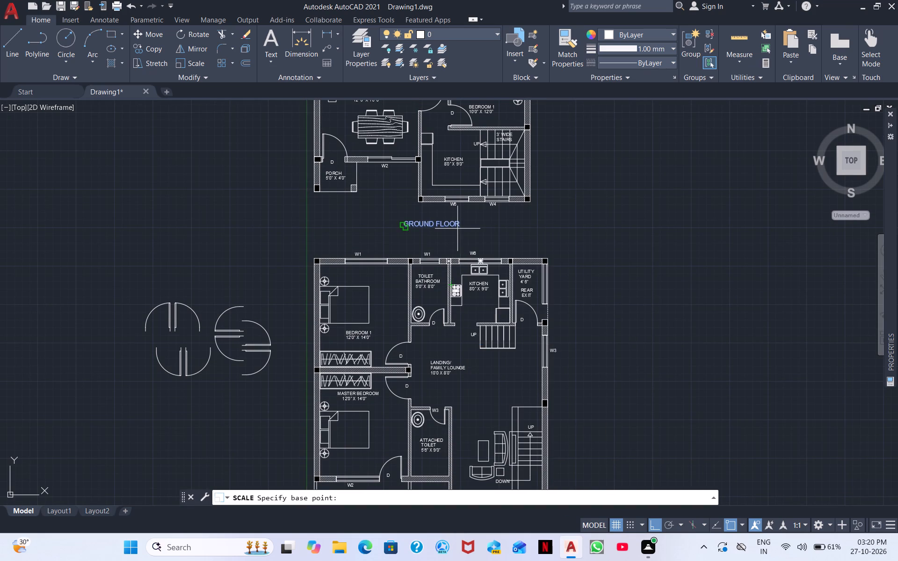
pyautogui.click(457, 229)
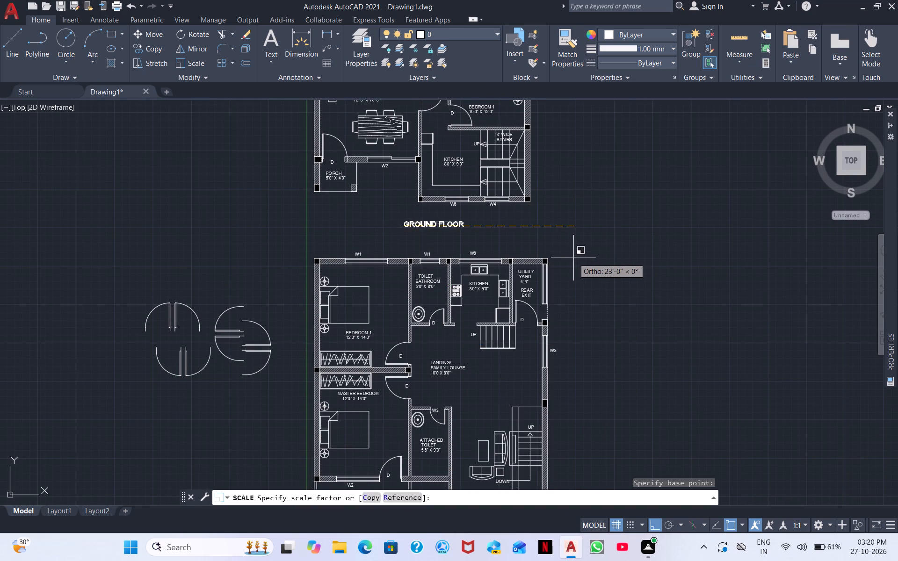
pyautogui.moveTo(573, 258); pyautogui.dragTo(545, 166, button='middle')
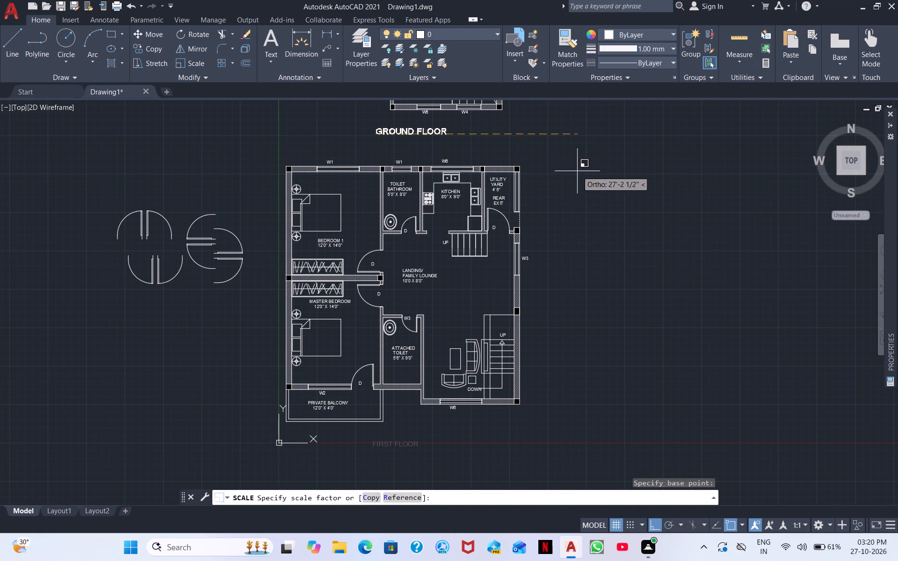
pyautogui.click(682, 194)
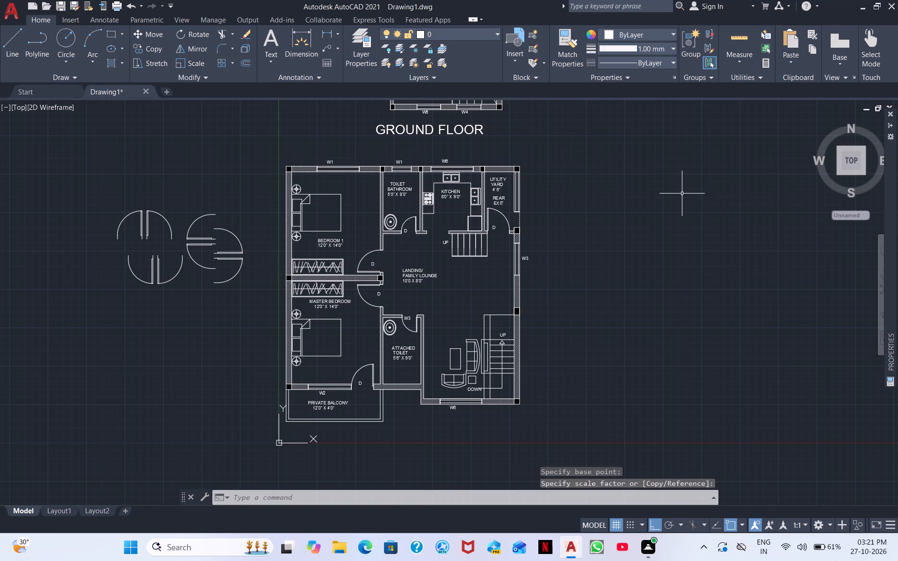
# Move the enlarged FIRST FLOOR title straight up about 39' so it sits just below the lower floor plan.
pyautogui.scroll(-2, 602, 202)
pyautogui.moveTo(622, 225); pyautogui.dragTo(567, 164, button='middle')
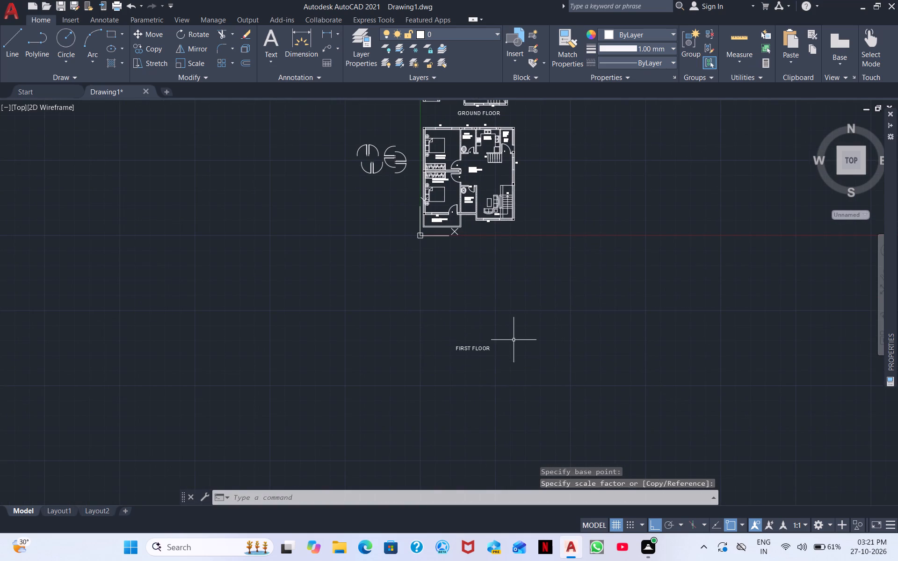
pyautogui.scroll(-1, 514, 340)
pyautogui.click(517, 352)
pyautogui.click(475, 314)
pyautogui.rightClick(542, 340)
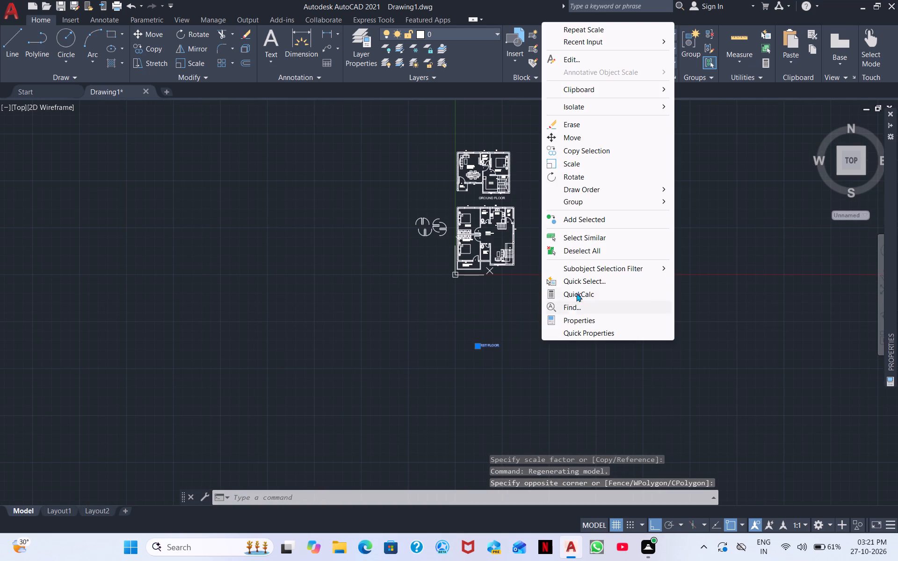
pyautogui.click(580, 136)
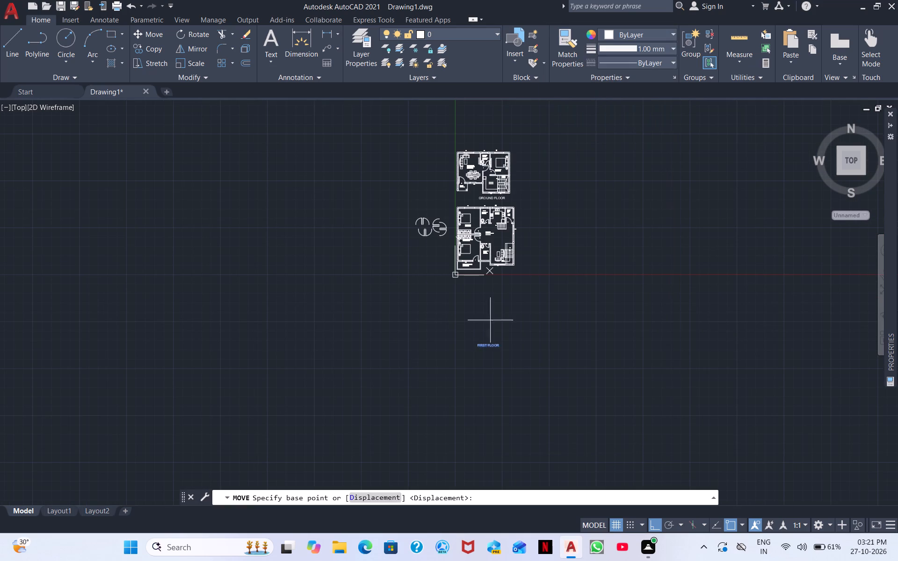
pyautogui.click(503, 348)
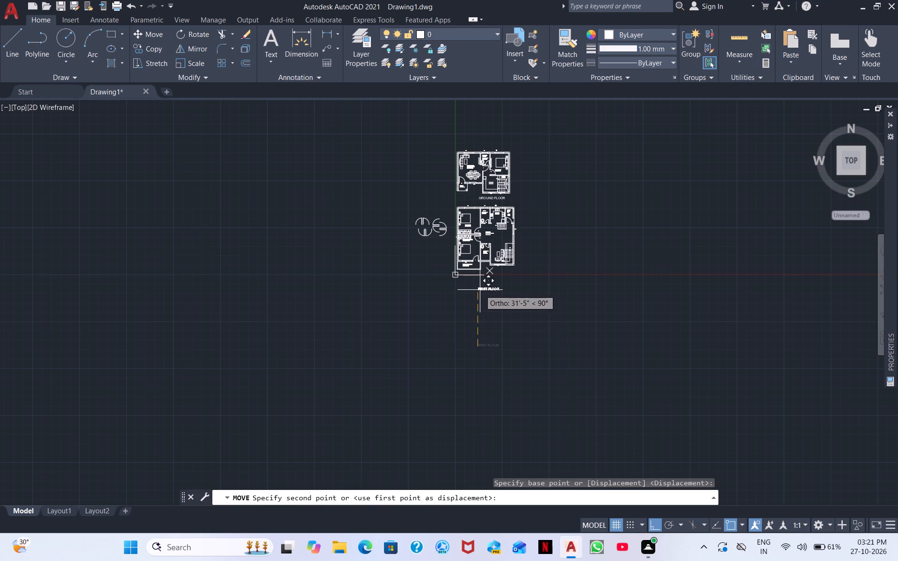
pyautogui.scroll(4, 480, 288)
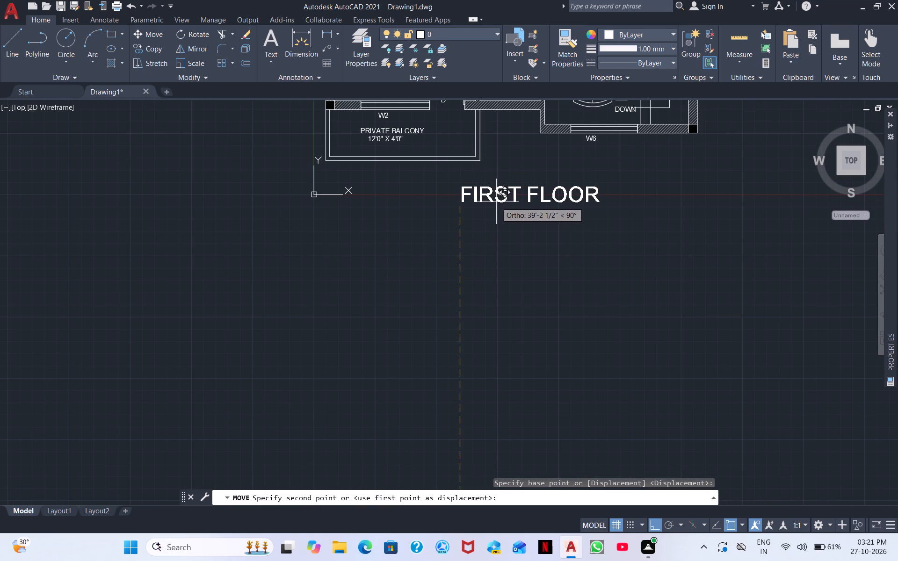
pyautogui.click(497, 199)
# Delete the spare door blocks lying outside the plans, beside the lower floor plan's bedrooms.
pyautogui.scroll(-2, 505, 210)
pyautogui.moveTo(573, 228); pyautogui.dragTo(452, 424, button='middle')
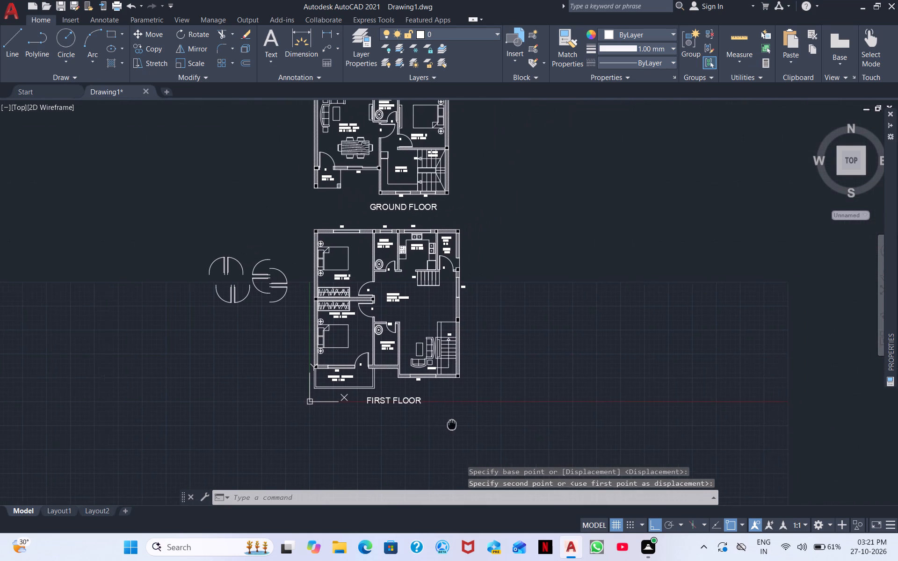
pyautogui.moveTo(452, 424); pyautogui.dragTo(440, 424, button='middle')
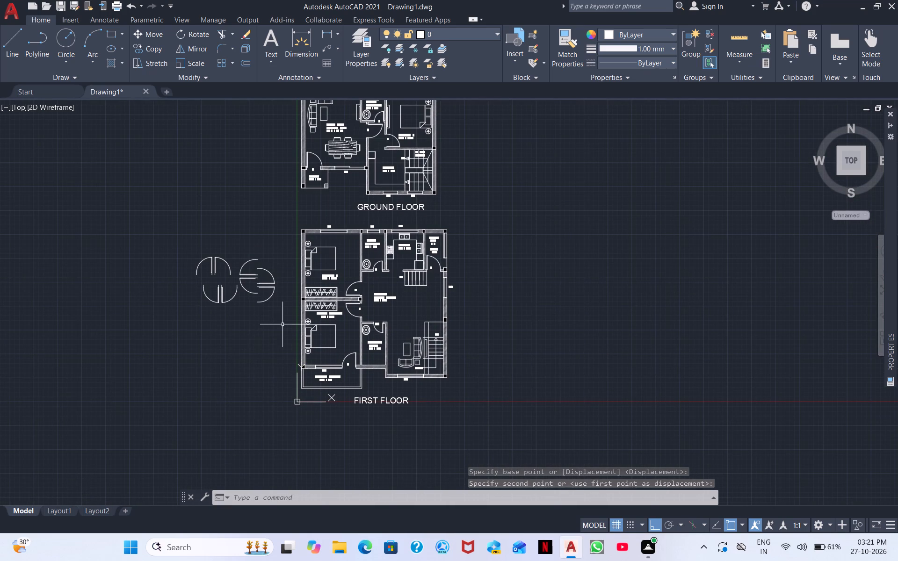
pyautogui.moveTo(282, 321); pyautogui.dragTo(276, 314)
pyautogui.click(159, 243)
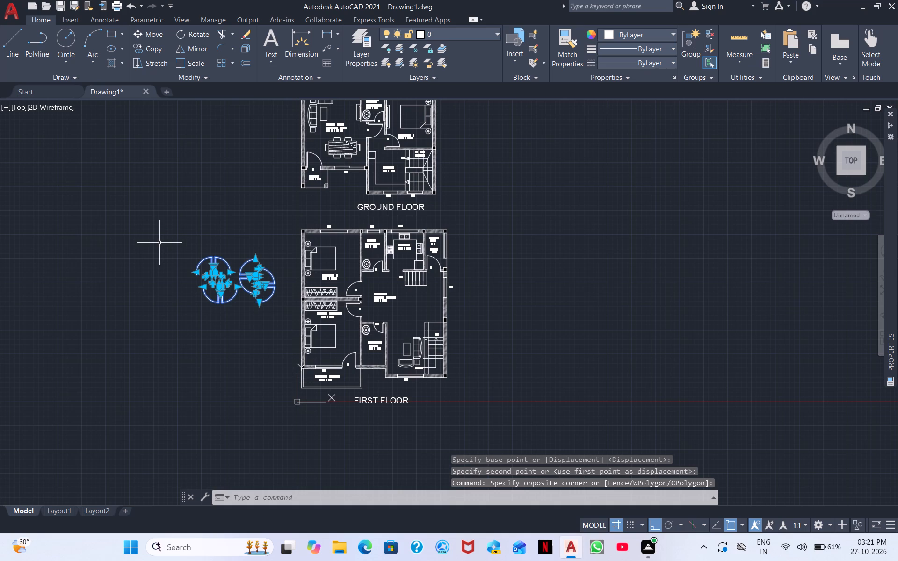
pyautogui.press('Delete')
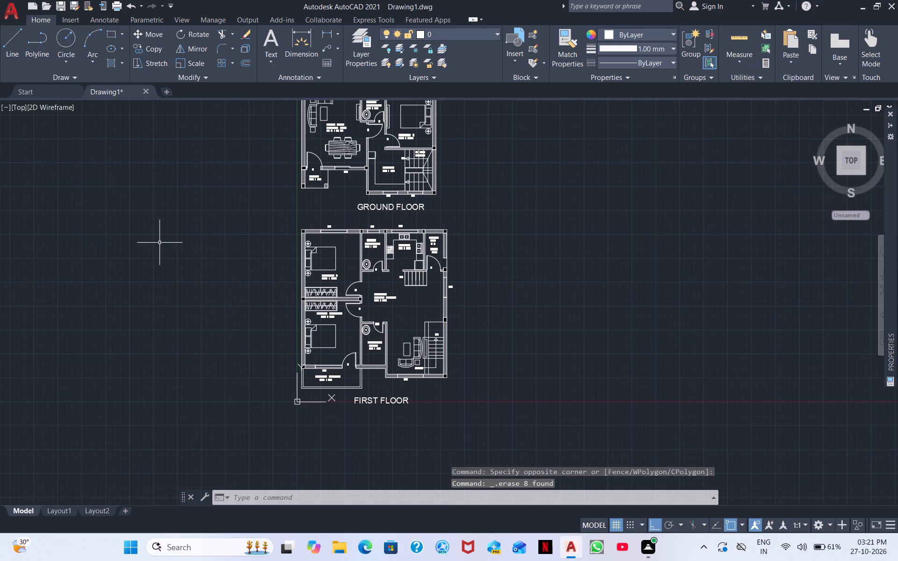
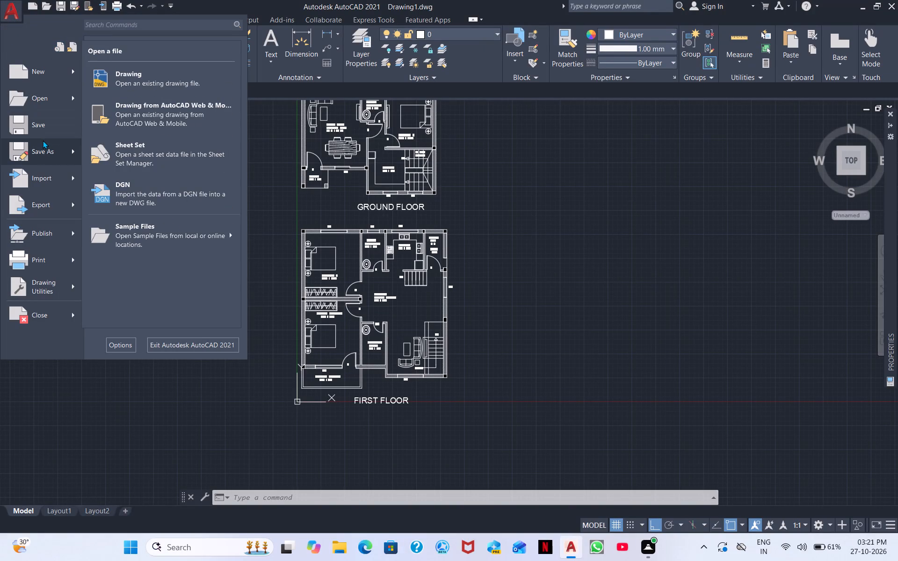
# Save the drawing in the Documents folder under the file name 2 BHK HOUSE PLAN.
pyautogui.click(46, 131)
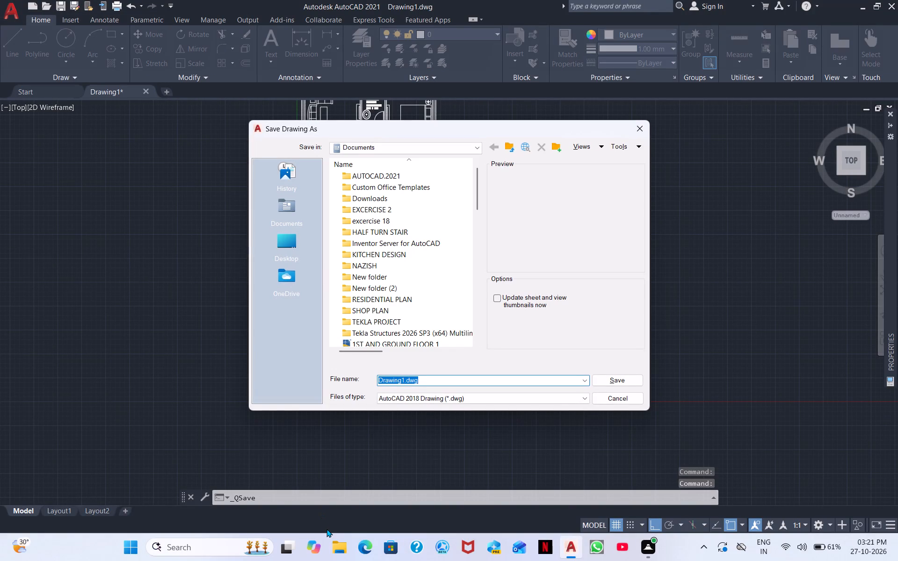
pyautogui.press('BackSpace')
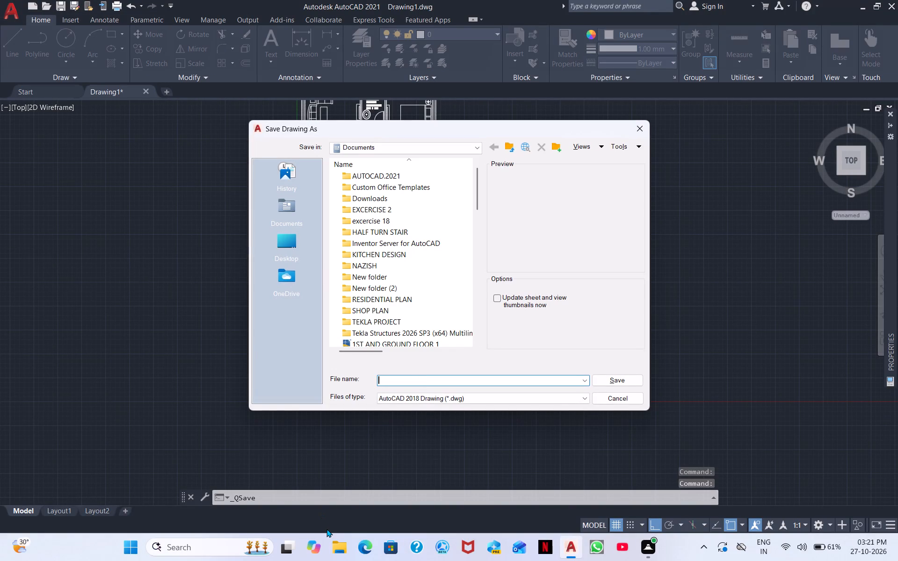
pyautogui.press('2')
pyautogui.press('space')
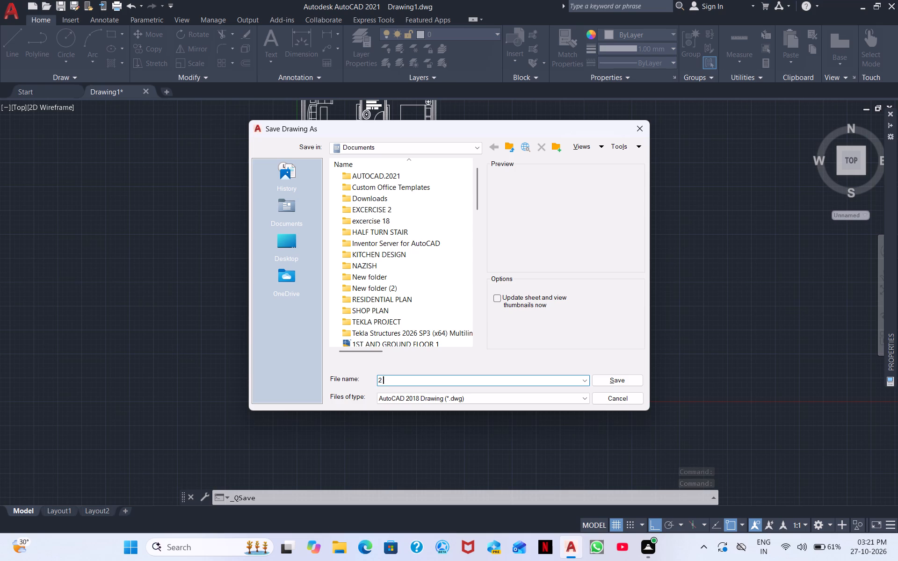
pyautogui.write('N')
pyautogui.press('BackSpace')
pyautogui.write('BHK HOUSE')
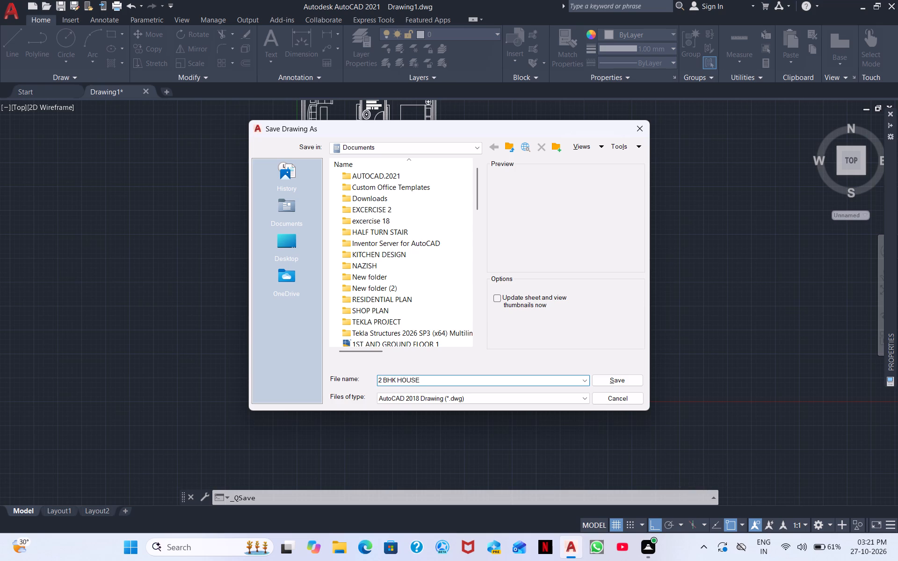
pyautogui.press('space')
pyautogui.write('PLAN')
pyautogui.click(630, 376)
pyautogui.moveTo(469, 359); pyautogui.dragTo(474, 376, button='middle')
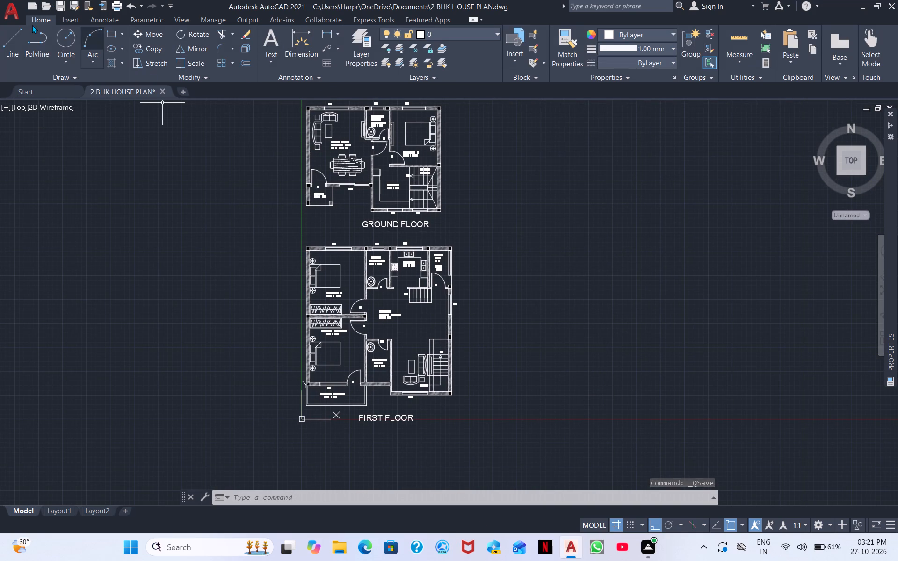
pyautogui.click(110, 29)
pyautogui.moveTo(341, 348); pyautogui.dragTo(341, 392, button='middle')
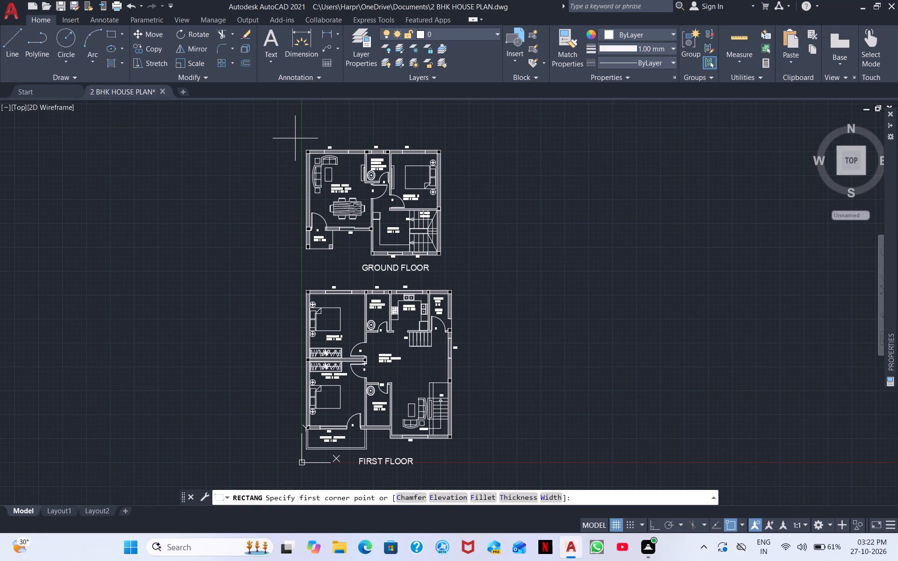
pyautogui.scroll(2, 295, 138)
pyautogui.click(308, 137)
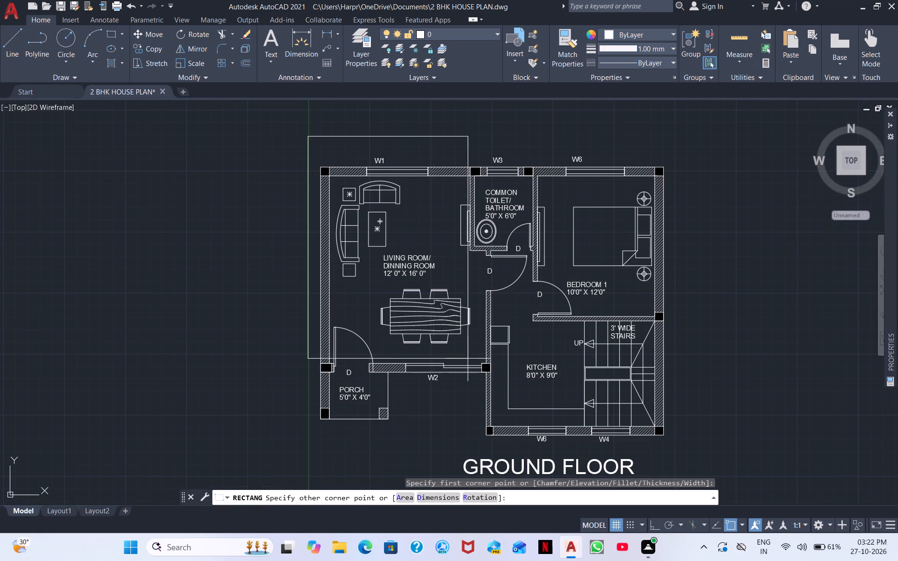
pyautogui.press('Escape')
# Draw one rectangle as a border enclosing both floor plans and the GROUND FLOOR and FIRST FLOOR titles.
pyautogui.rightClick(268, 191)
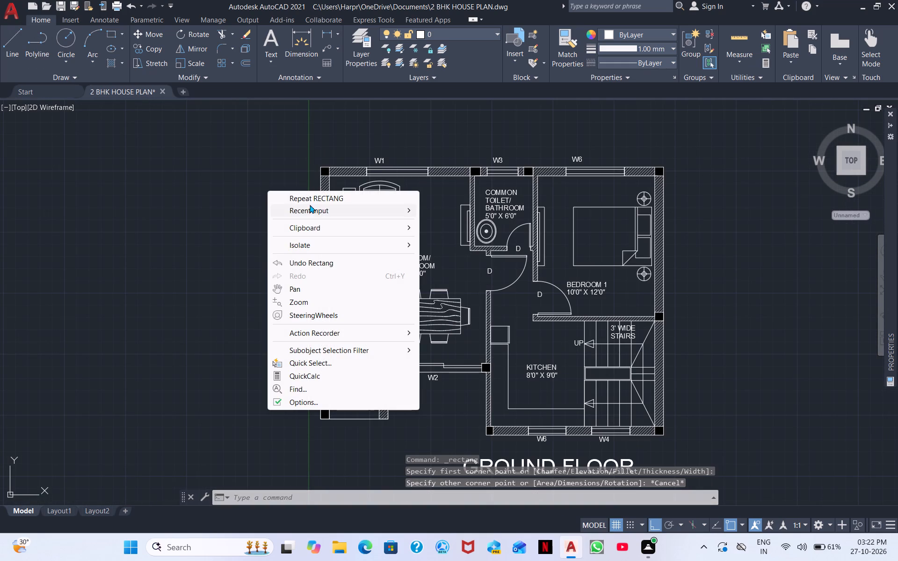
pyautogui.click(314, 192)
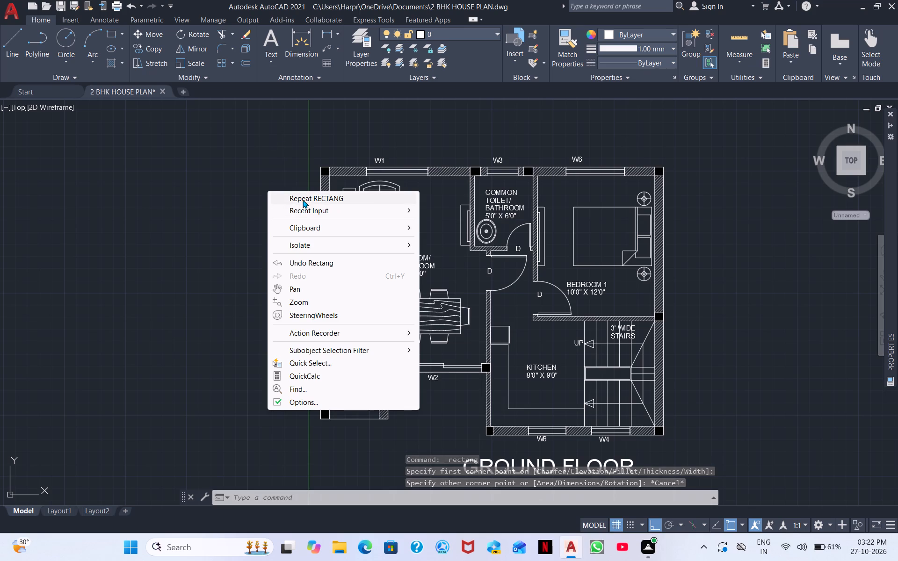
pyautogui.click(303, 199)
pyautogui.click(289, 142)
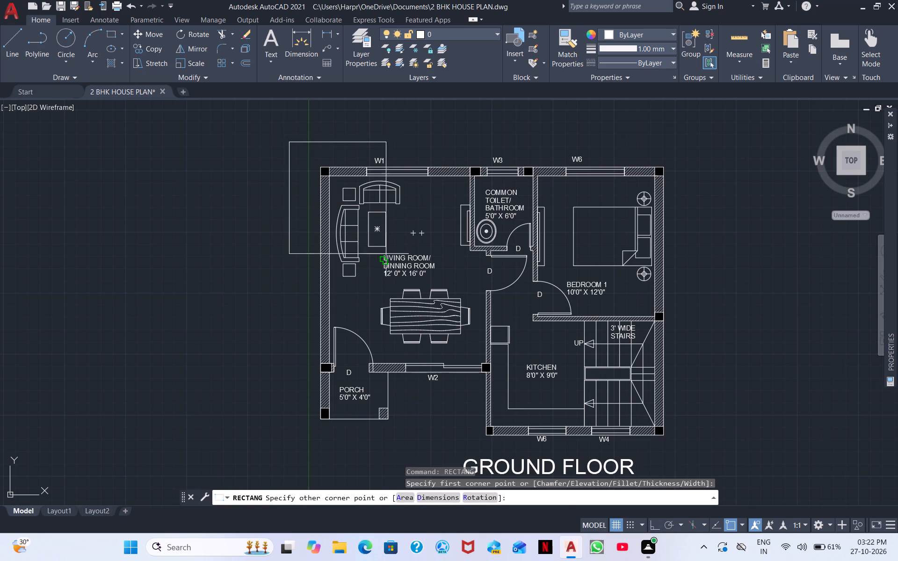
pyautogui.moveTo(710, 486); pyautogui.dragTo(648, 300, button='middle')
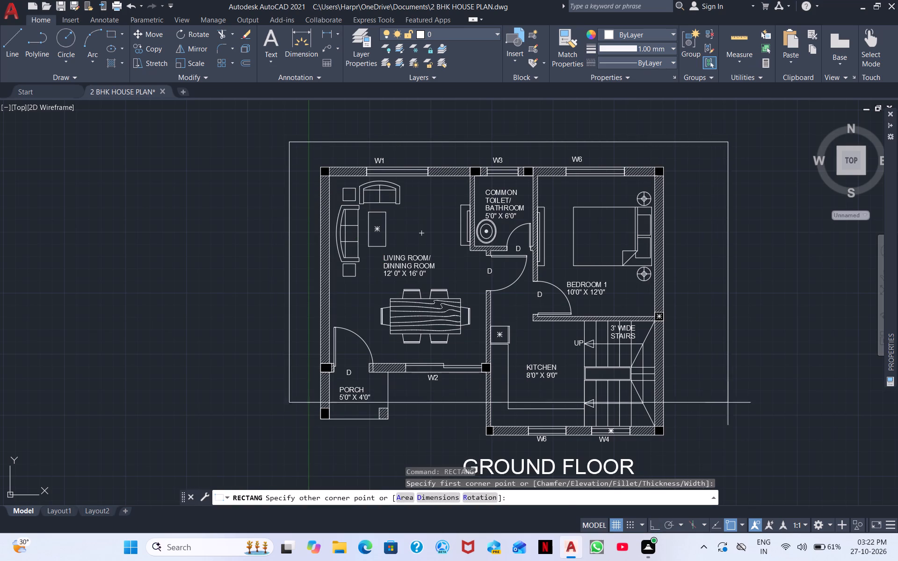
pyautogui.moveTo(752, 445); pyautogui.dragTo(643, 266, button='middle')
pyautogui.scroll(-2, 670, 457)
pyautogui.moveTo(647, 501); pyautogui.dragTo(648, 457, button='middle')
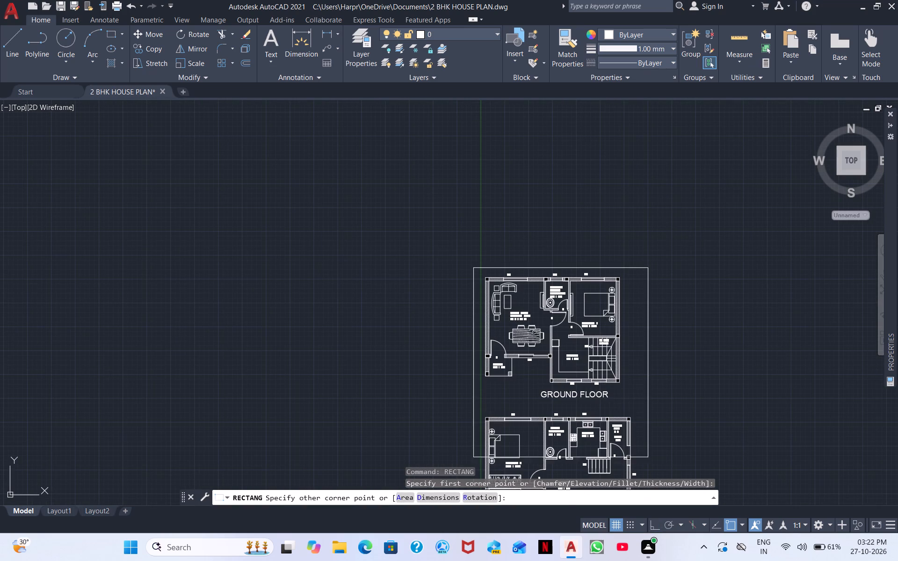
pyautogui.moveTo(648, 457); pyautogui.dragTo(616, 354, button='middle')
pyautogui.scroll(-1, 619, 378)
pyautogui.moveTo(619, 378); pyautogui.dragTo(537, 220, button='middle')
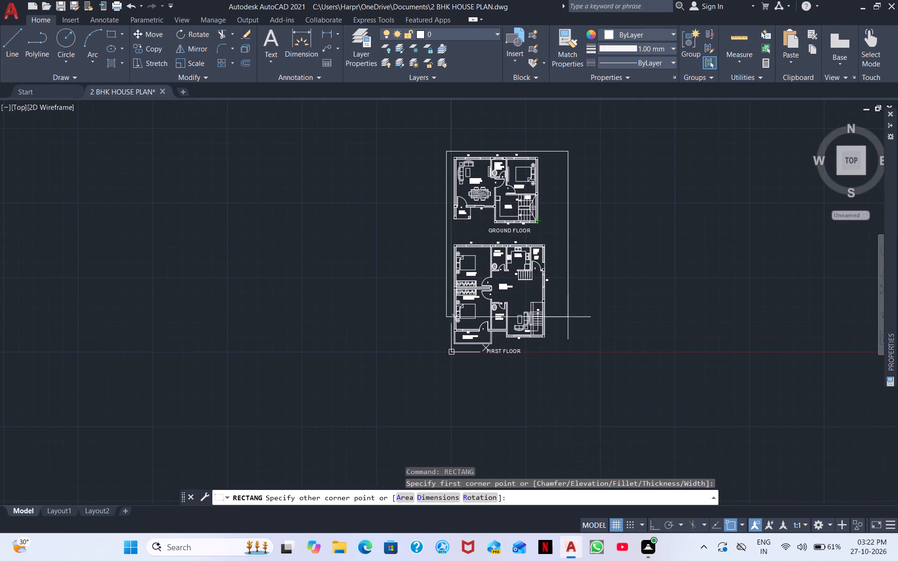
pyautogui.scroll(1, 556, 360)
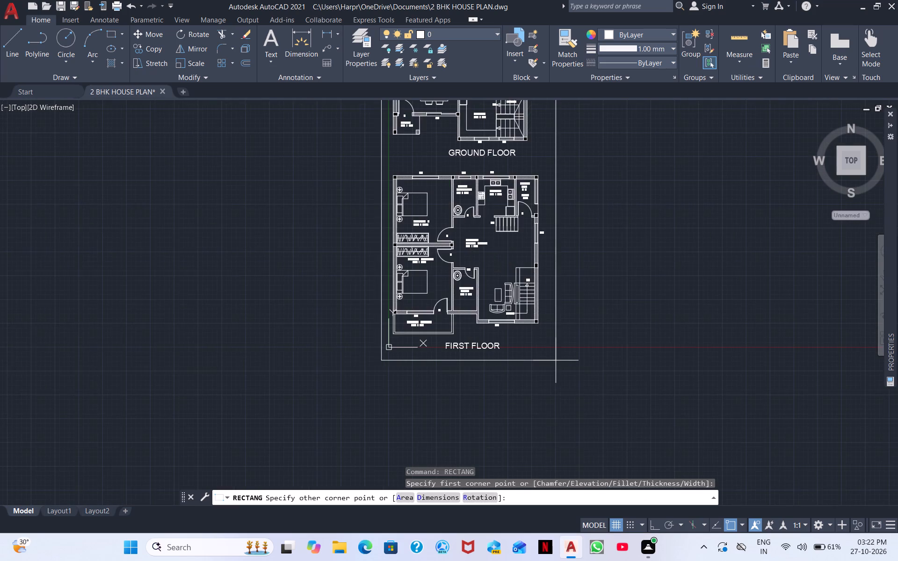
pyautogui.scroll(1, 556, 360)
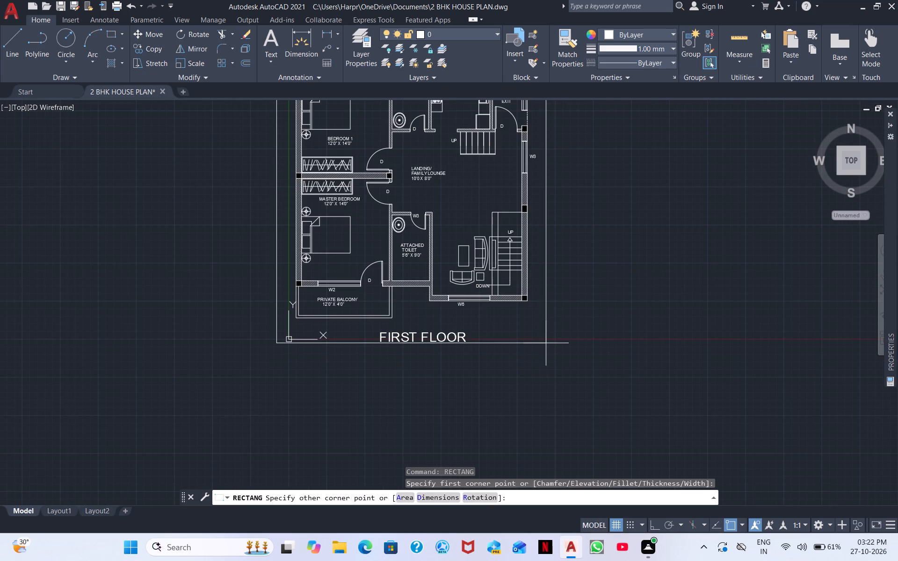
pyautogui.click(547, 347)
# Offset the border rectangle outward by 5" to make a double frame around the plans.
pyautogui.scroll(-1, 546, 344)
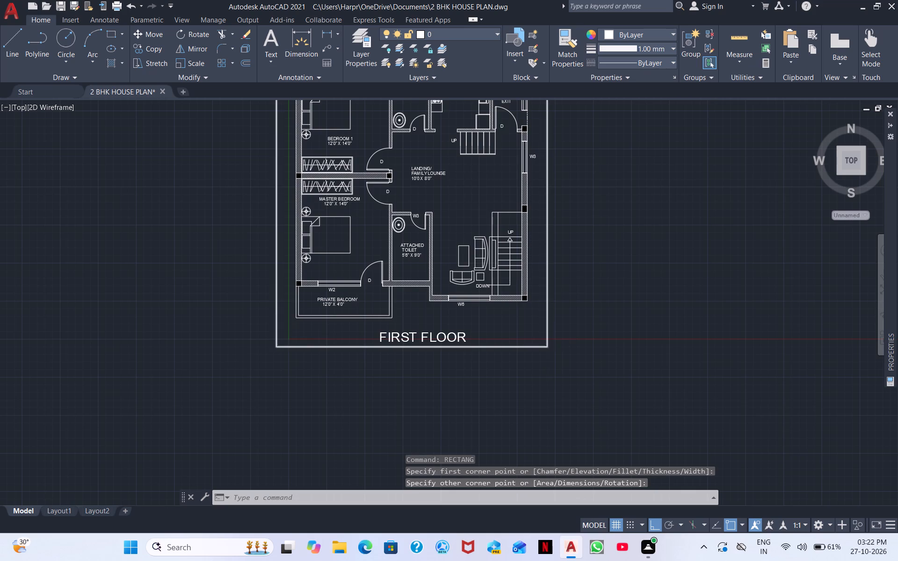
pyautogui.scroll(-1, 550, 343)
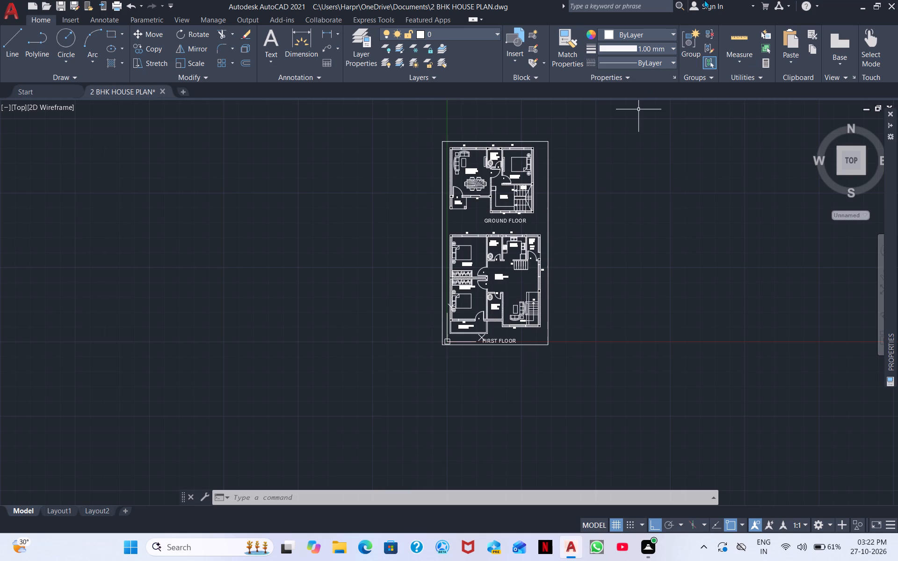
pyautogui.scroll(3, 523, 328)
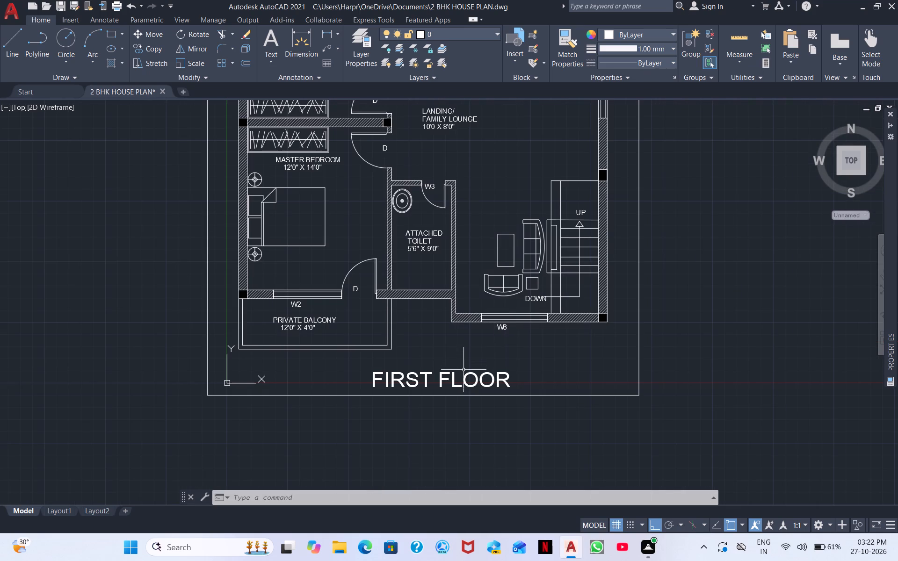
pyautogui.write('O')
pyautogui.press('space')
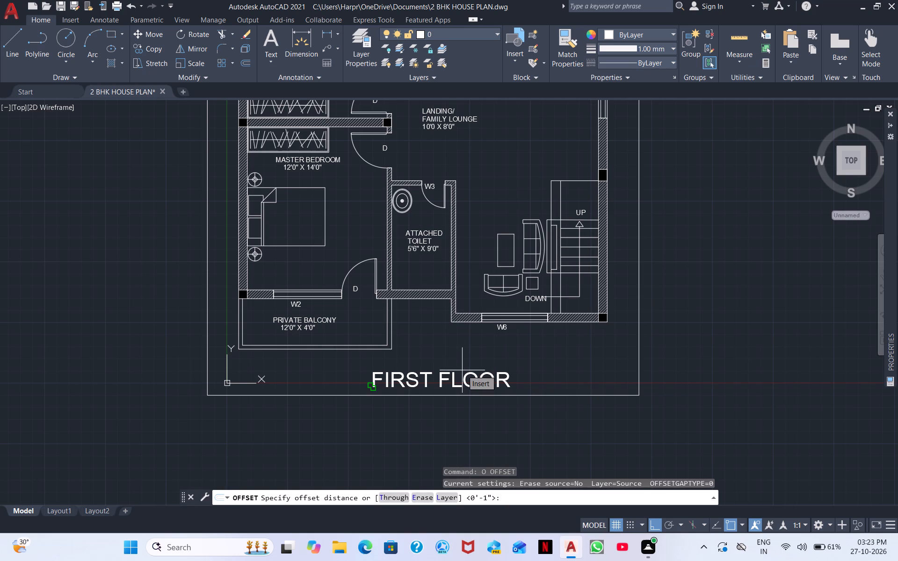
pyautogui.write('5"')
pyautogui.press('Return')
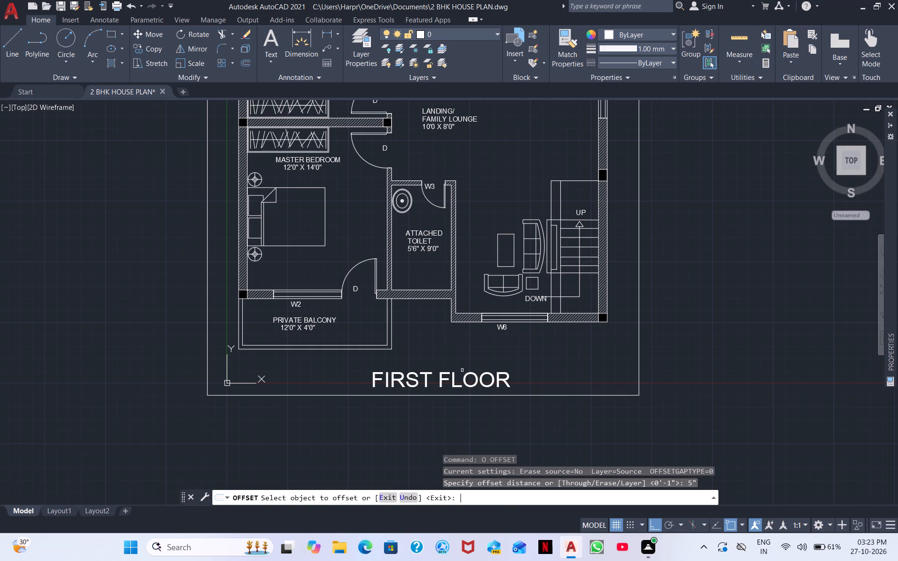
pyautogui.click(364, 394)
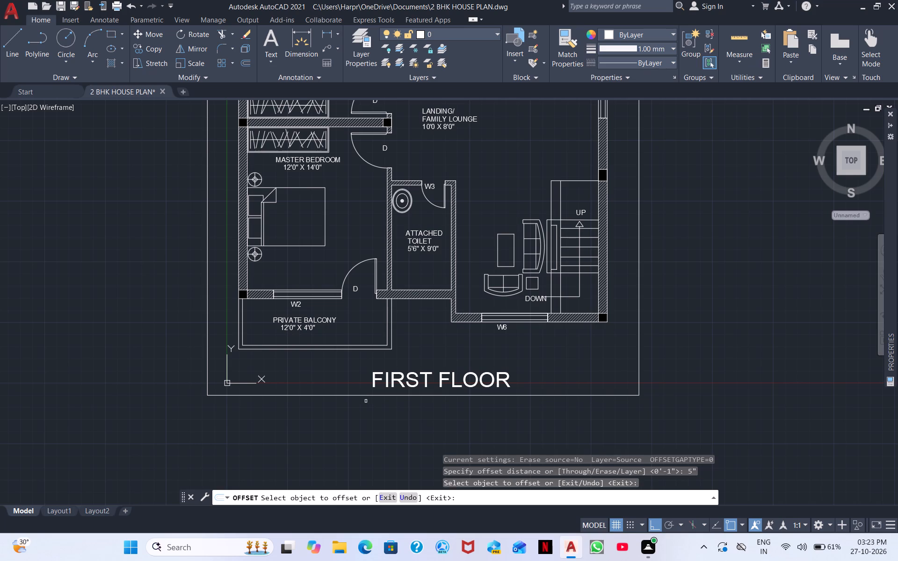
pyautogui.click(369, 396)
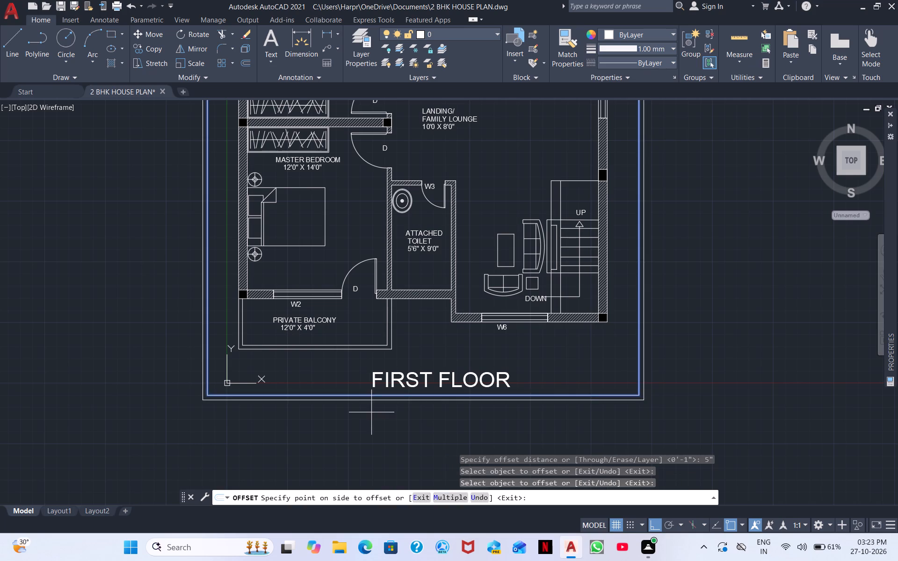
pyautogui.click(371, 413)
pyautogui.scroll(-2, 372, 417)
pyautogui.moveTo(376, 416); pyautogui.dragTo(378, 490, button='middle')
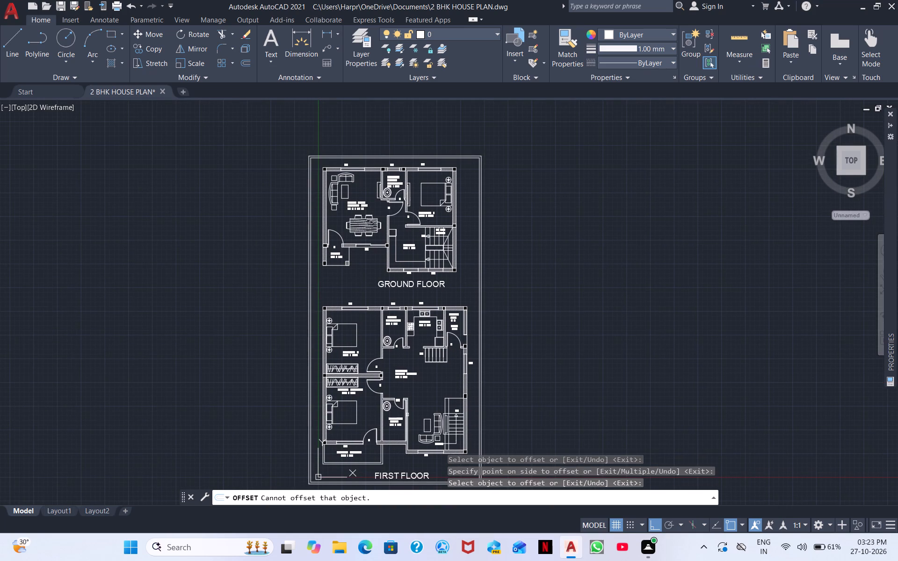
pyautogui.press('Escape')
# Examine the framed ground and first floor plans, checking the border, rooms, labels and floor titles.
pyautogui.scroll(2, 413, 410)
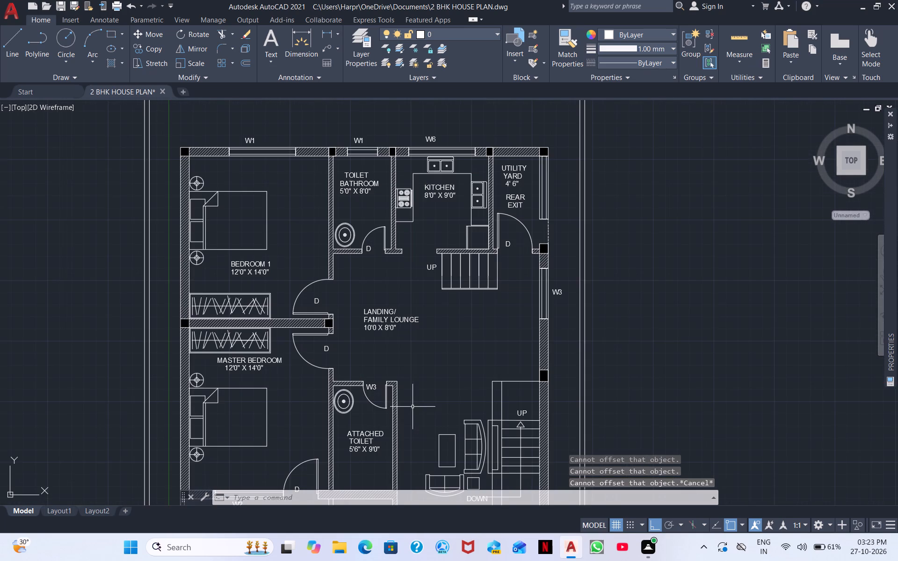
pyautogui.scroll(-2, 565, 51)
pyautogui.scroll(-2, 497, 209)
pyautogui.moveTo(491, 228); pyautogui.dragTo(452, 112, button='middle')
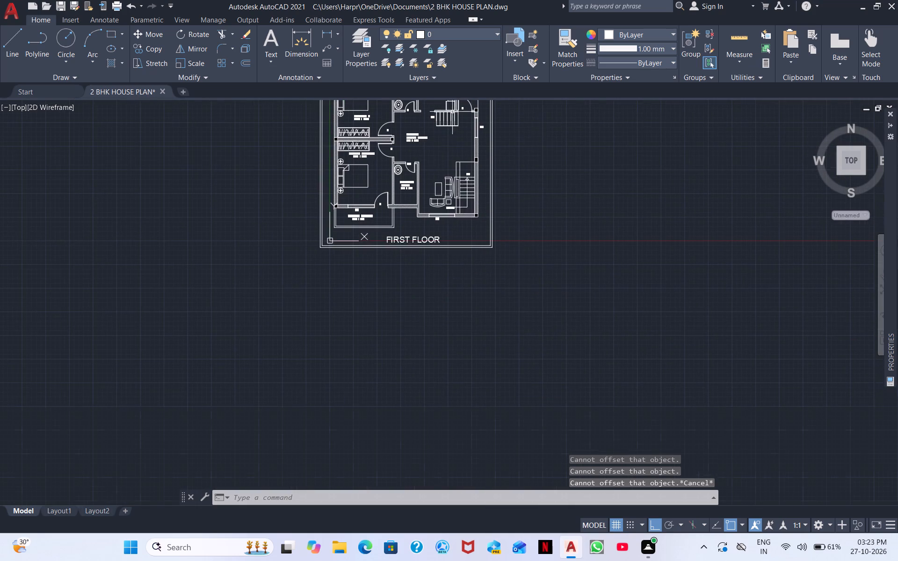
pyautogui.moveTo(464, 244); pyautogui.dragTo(536, 331, button='middle')
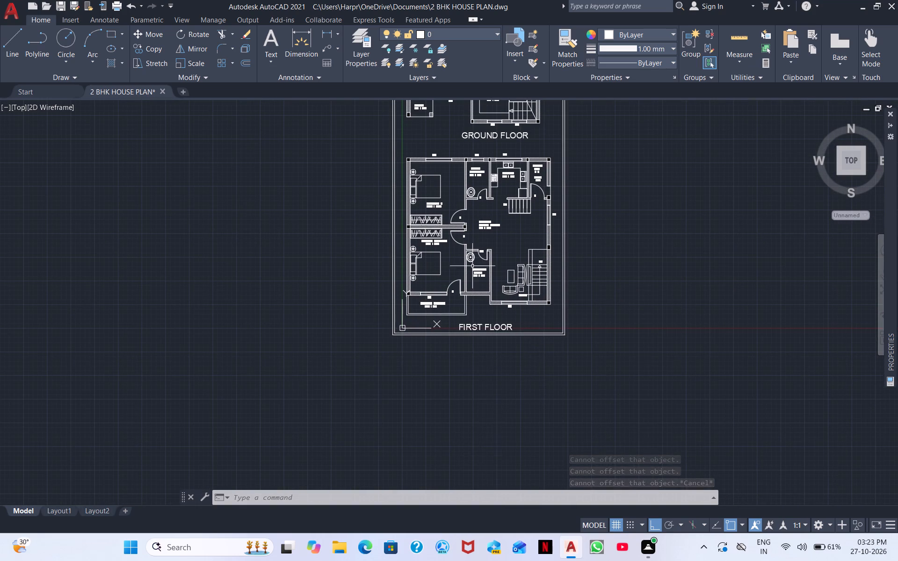
pyautogui.moveTo(472, 266); pyautogui.dragTo(464, 449, button='middle')
pyautogui.scroll(-1, 519, 196)
pyautogui.scroll(2, 545, 224)
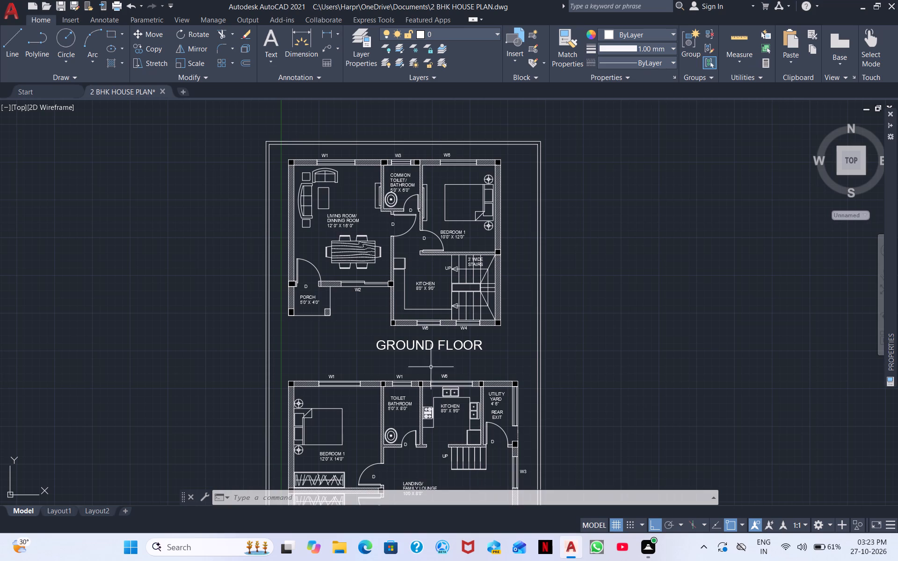
pyautogui.scroll(2, 420, 399)
pyautogui.scroll(-3, 459, 387)
pyautogui.scroll(2, 472, 365)
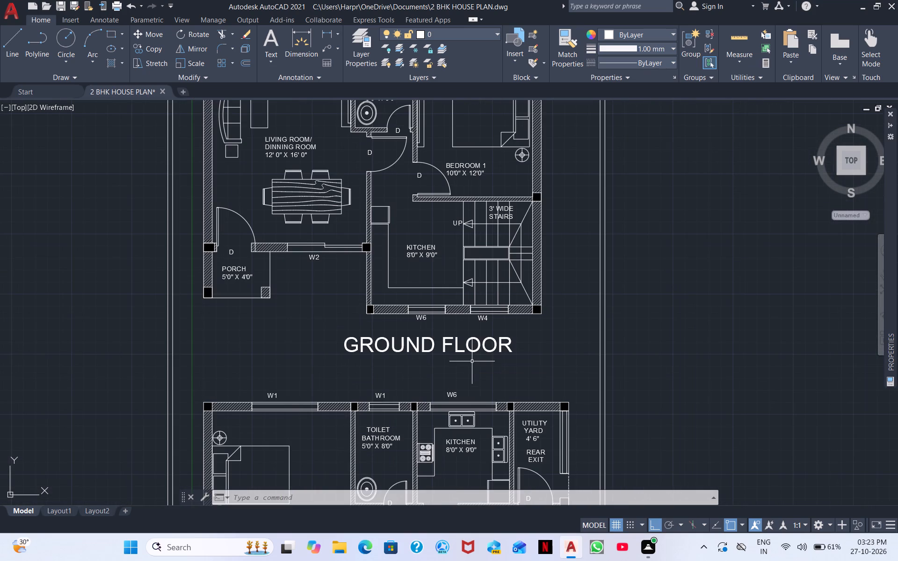
pyautogui.scroll(-1, 472, 359)
pyautogui.moveTo(472, 362); pyautogui.dragTo(378, 363, button='middle')
pyautogui.scroll(1, 394, 352)
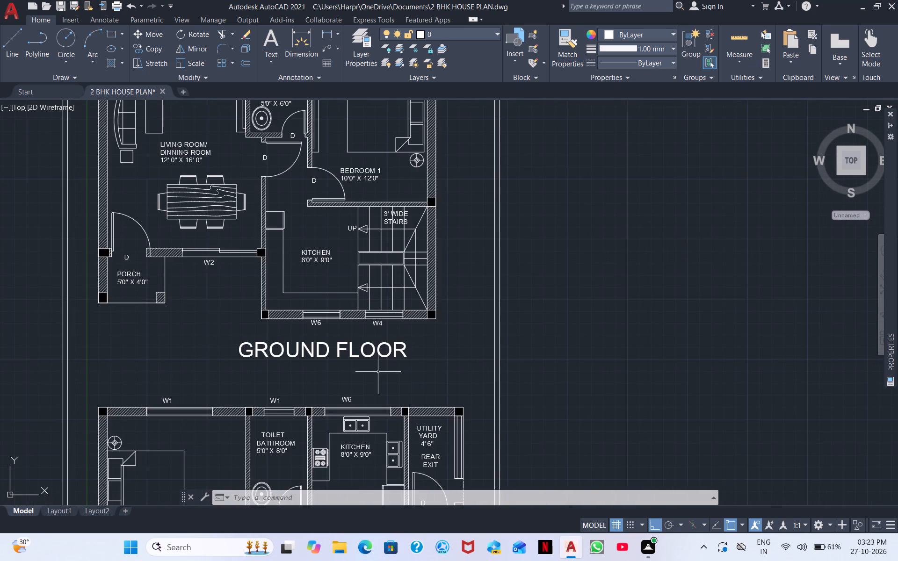
pyautogui.moveTo(367, 354); pyautogui.dragTo(339, 290, button='middle')
pyautogui.moveTo(357, 223); pyautogui.dragTo(355, 228, button='middle')
pyautogui.scroll(-2, 363, 326)
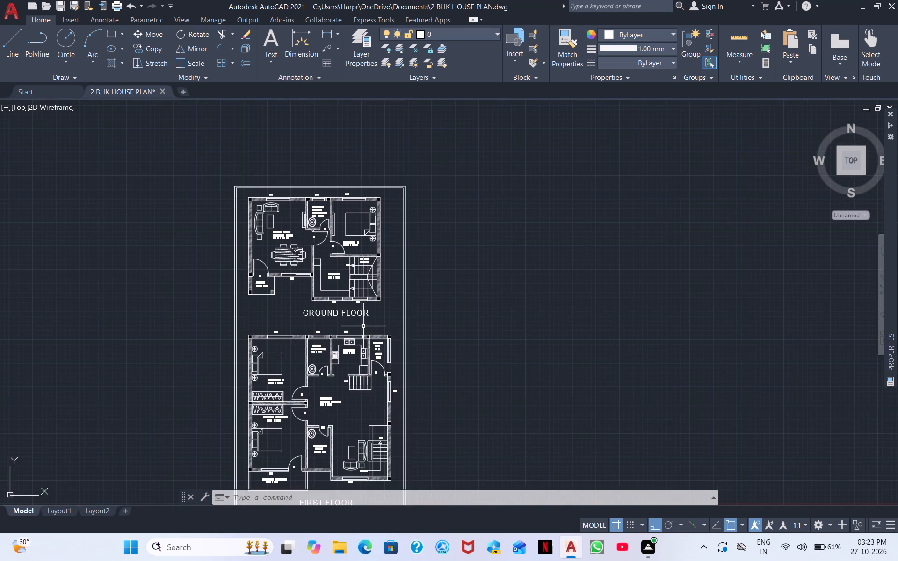
# Select both floor plans with their titles and double border, and save the drawing.
pyautogui.moveTo(366, 315); pyautogui.dragTo(367, 229, button='middle')
pyautogui.click(452, 443)
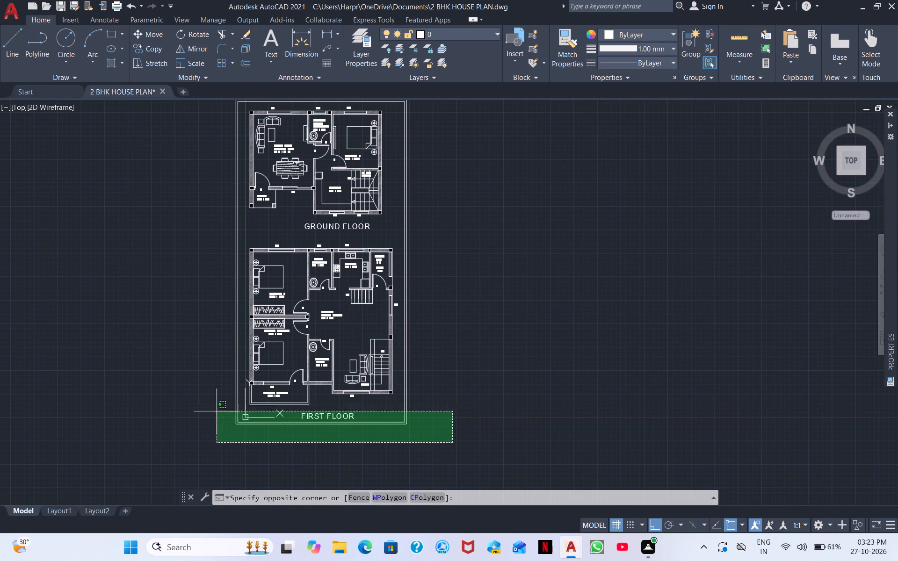
pyautogui.moveTo(137, 333); pyautogui.dragTo(137, 544, button='middle')
pyautogui.click(178, 284)
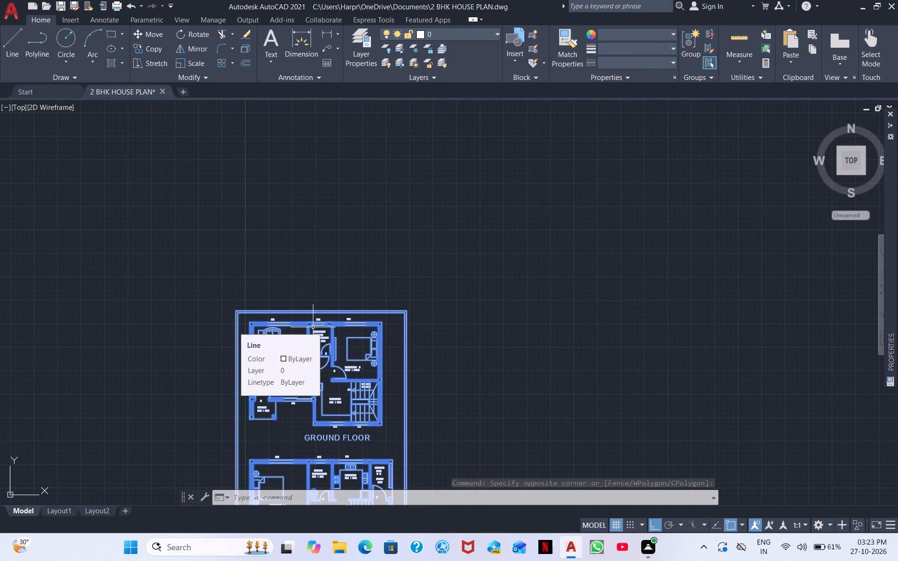
pyautogui.hotkey('ctrl', 's')
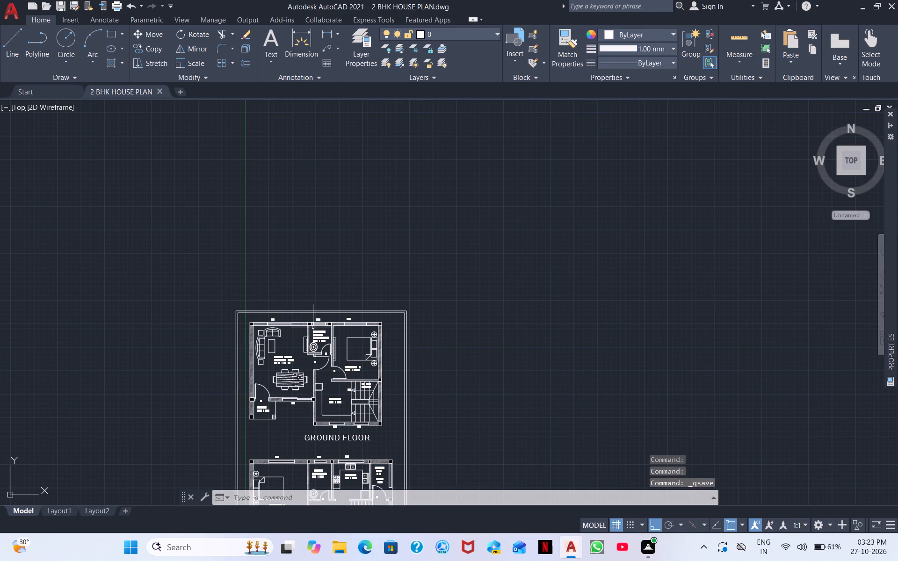
# Apply the Open and Save options, with AutoCAD 2018 Drawing (*.dwg) as the save format.
pyautogui.scroll(-1, 367, 320)
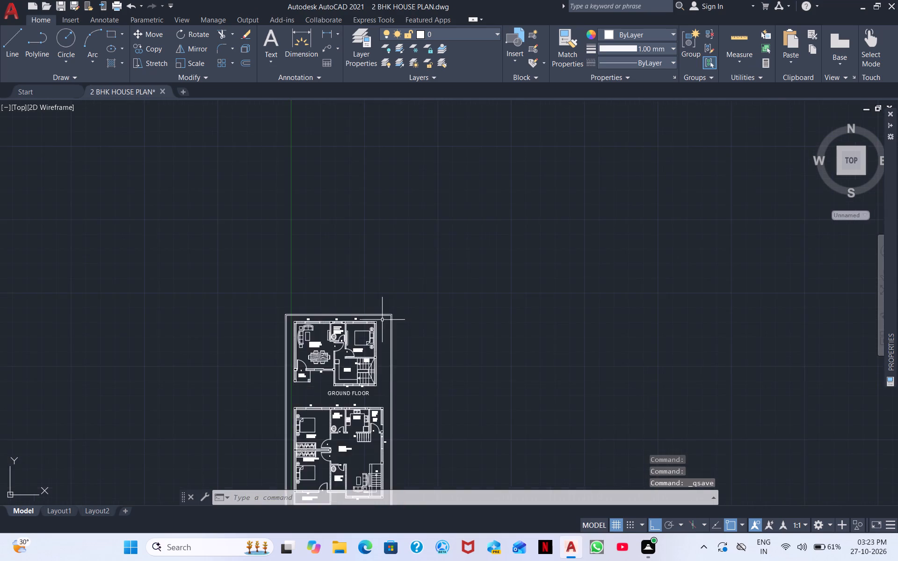
pyautogui.scroll(-1, 382, 320)
pyautogui.scroll(2, 403, 381)
pyautogui.moveTo(375, 386); pyautogui.dragTo(375, 262, button='middle')
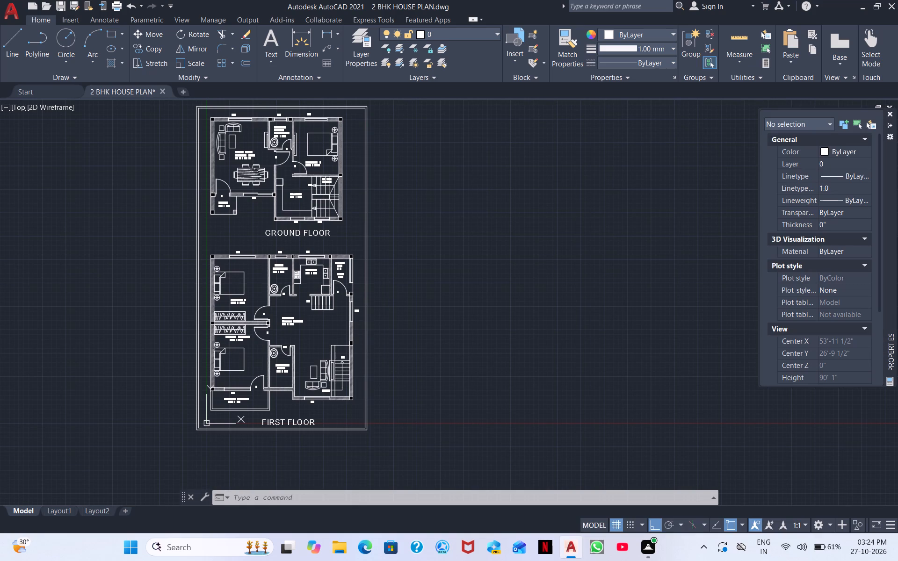
pyautogui.click(275, 502)
pyautogui.write('OP')
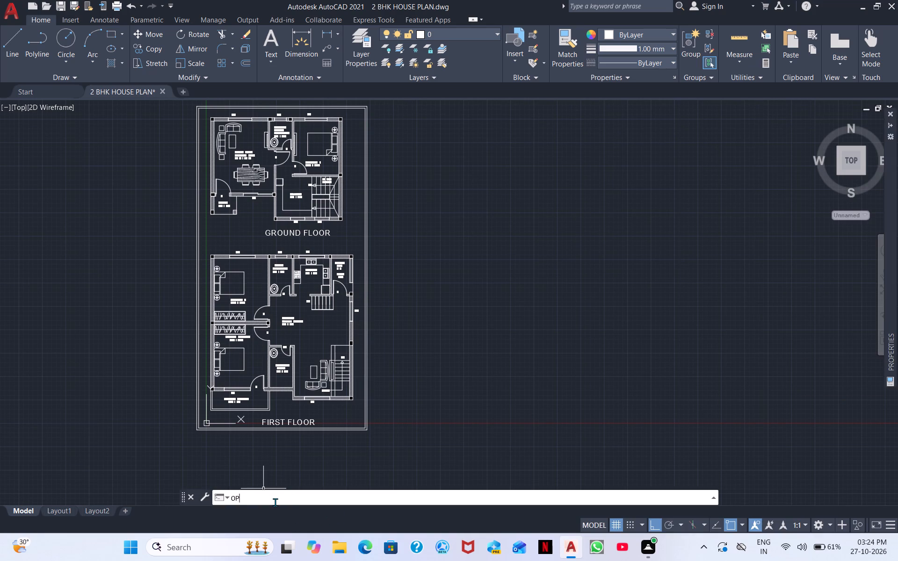
pyautogui.press('space')
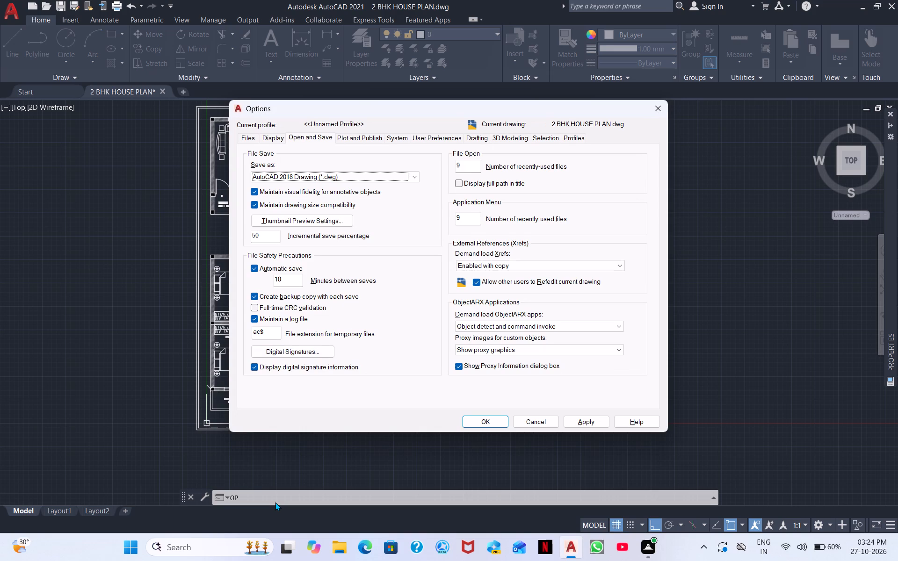
pyautogui.click(590, 421)
pyautogui.click(492, 424)
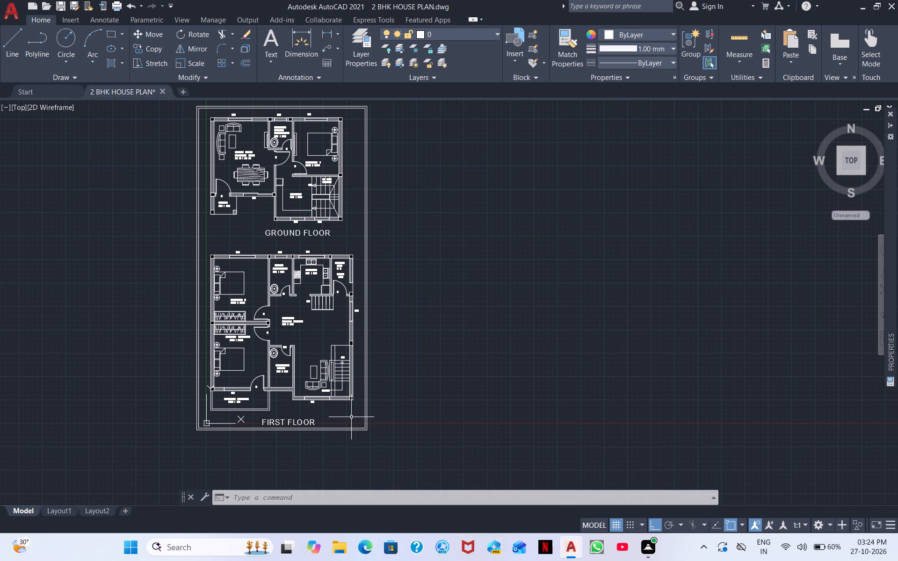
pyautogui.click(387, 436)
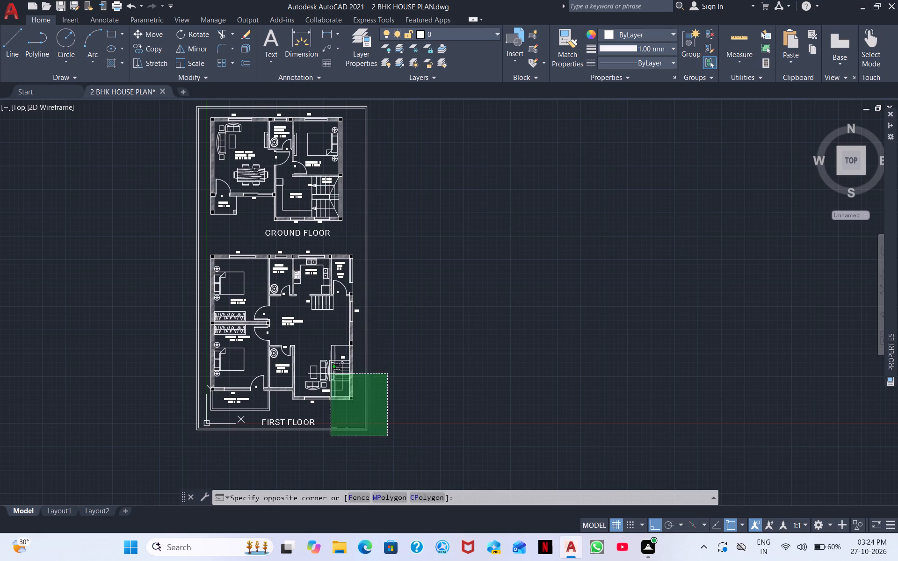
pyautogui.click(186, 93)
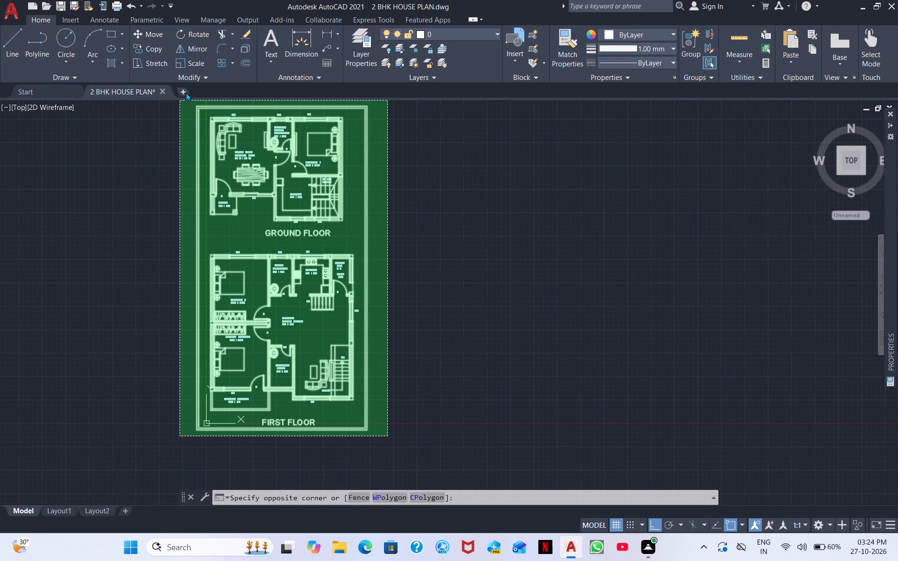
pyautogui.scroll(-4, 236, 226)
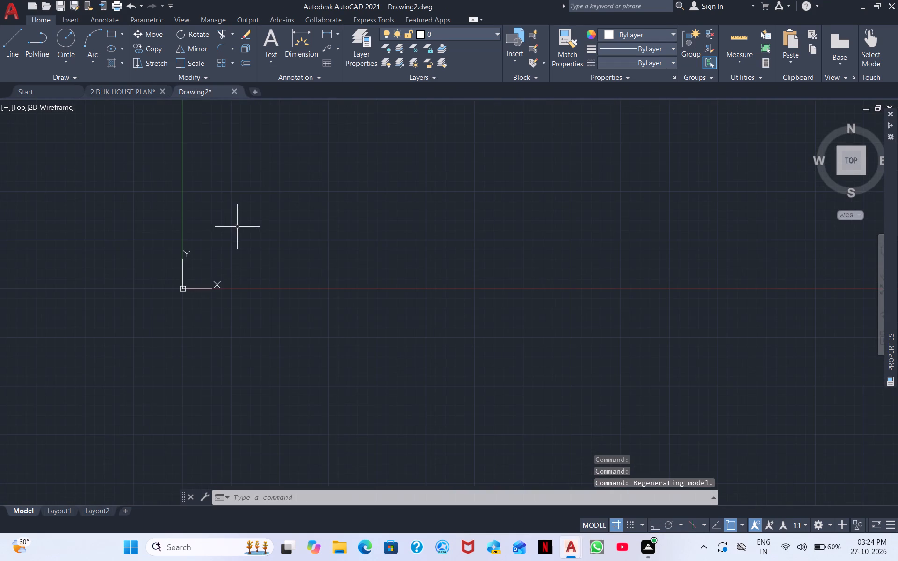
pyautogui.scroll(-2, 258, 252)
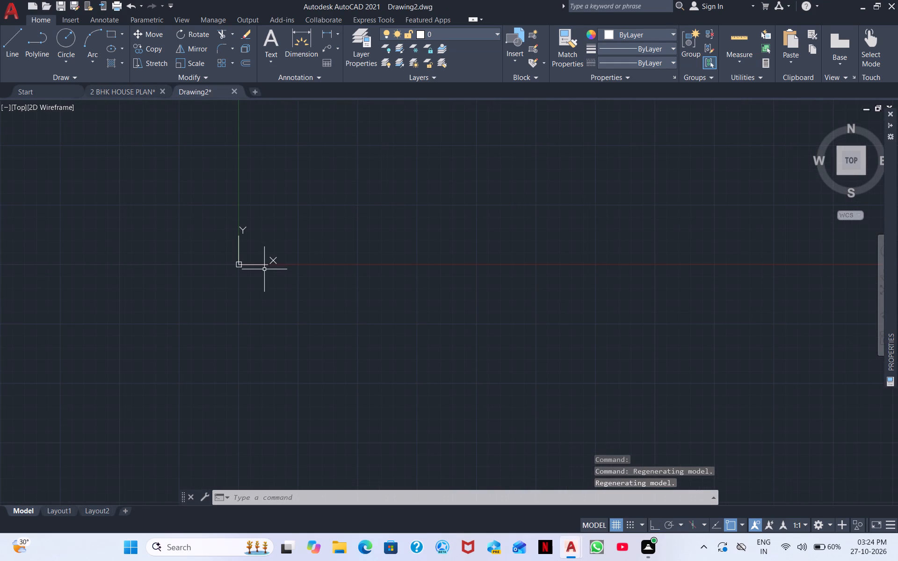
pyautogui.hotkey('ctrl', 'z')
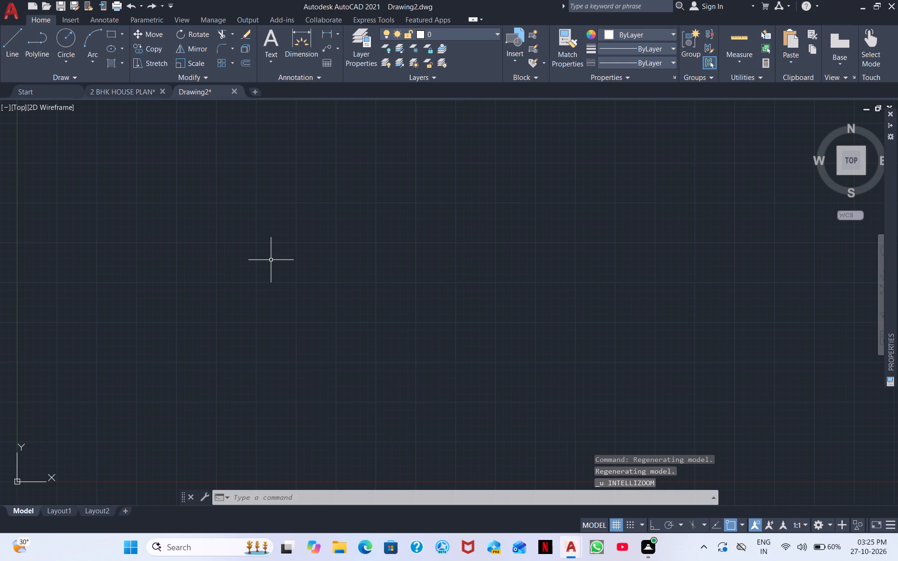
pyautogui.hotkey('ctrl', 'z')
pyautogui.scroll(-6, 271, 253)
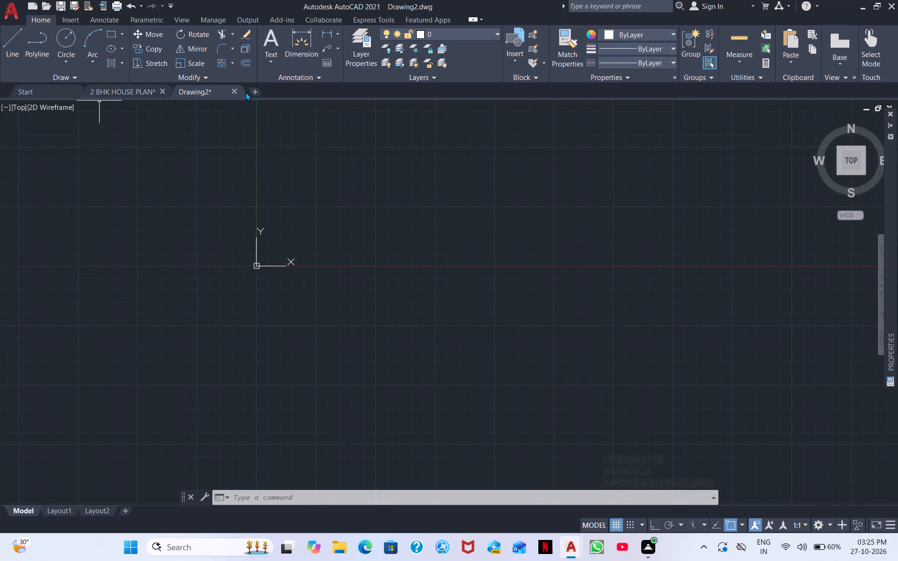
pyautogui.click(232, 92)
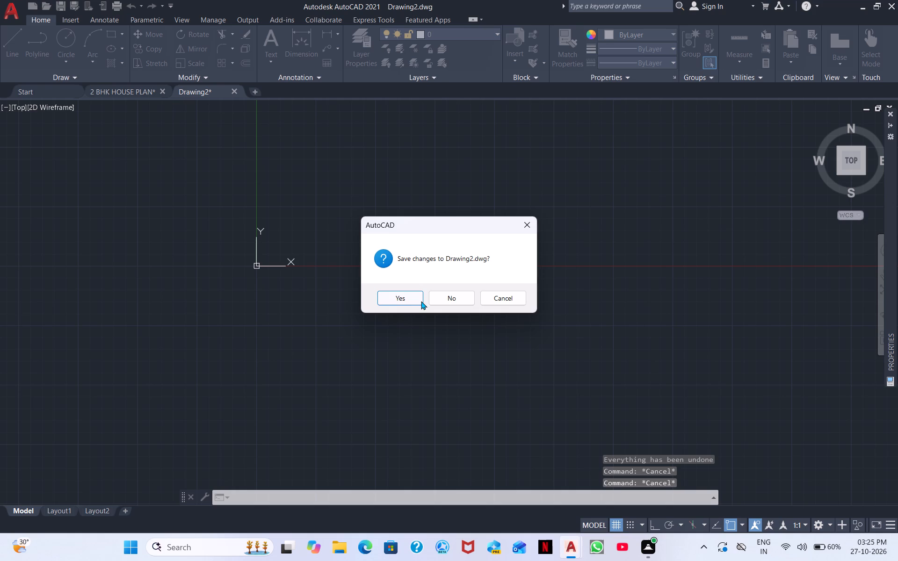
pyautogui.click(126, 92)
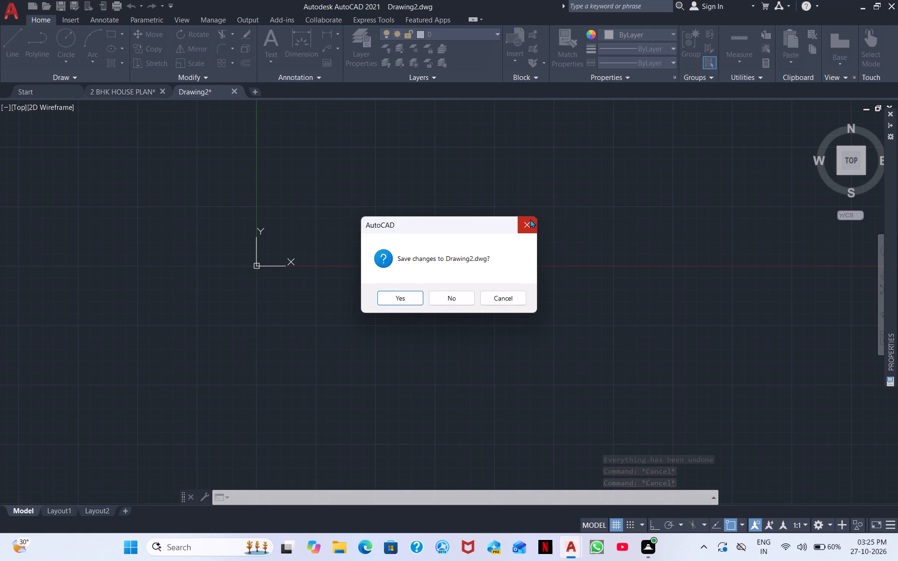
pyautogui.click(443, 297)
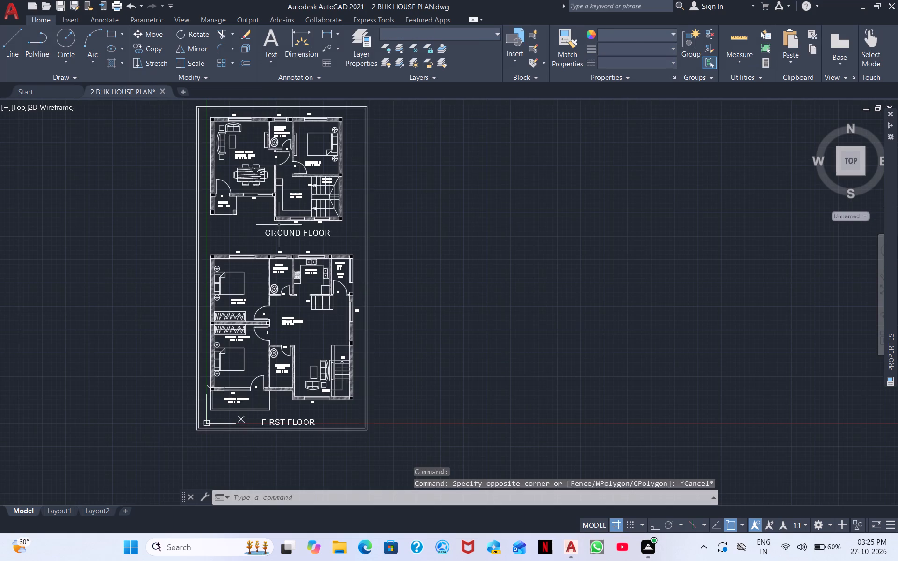
# Set up the plot from the previous plot's page setup, with a plot window around both floor plans and their double border.
pyautogui.moveTo(424, 304); pyautogui.dragTo(590, 259, button='middle')
pyautogui.scroll(-1, 590, 260)
pyautogui.moveTo(576, 278); pyautogui.dragTo(552, 416, button='middle')
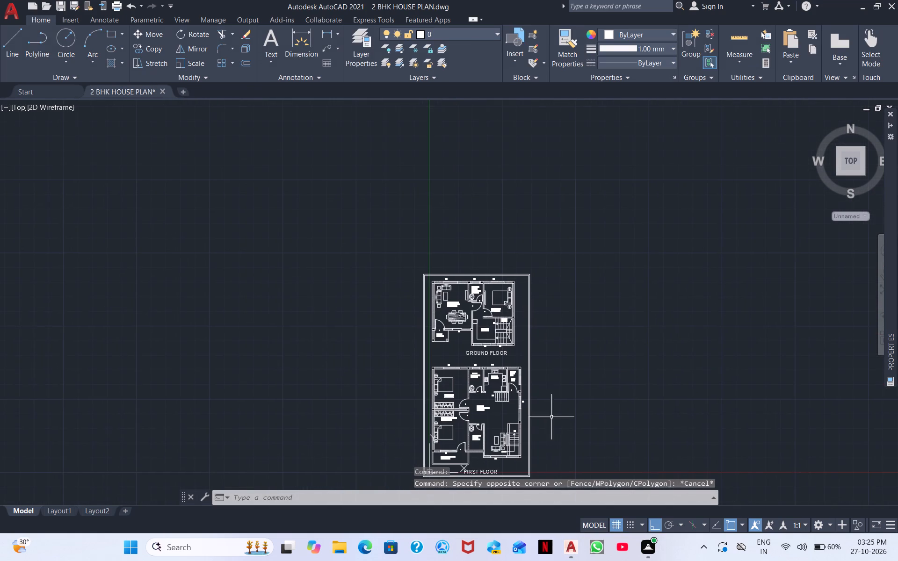
pyautogui.moveTo(534, 381); pyautogui.dragTo(536, 251, button='middle')
pyautogui.click(593, 372)
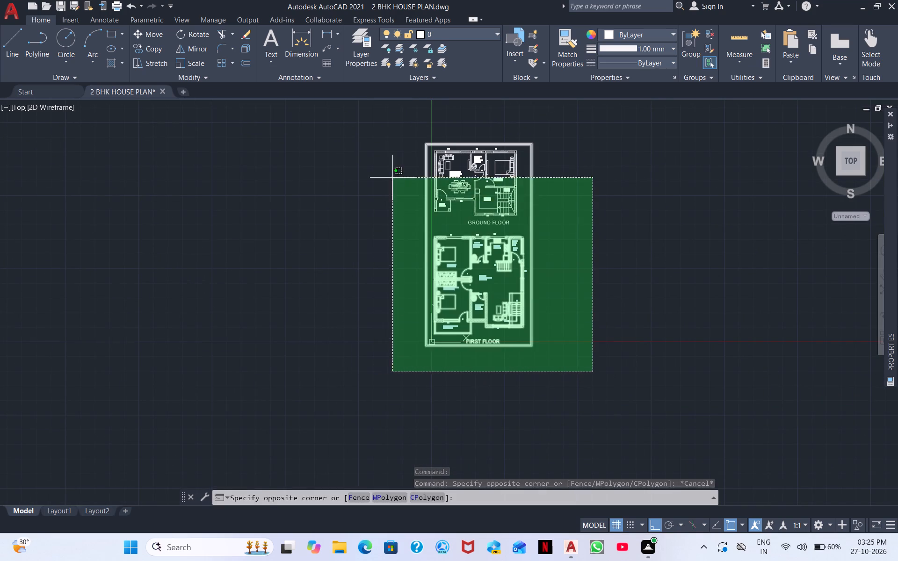
pyautogui.click(392, 115)
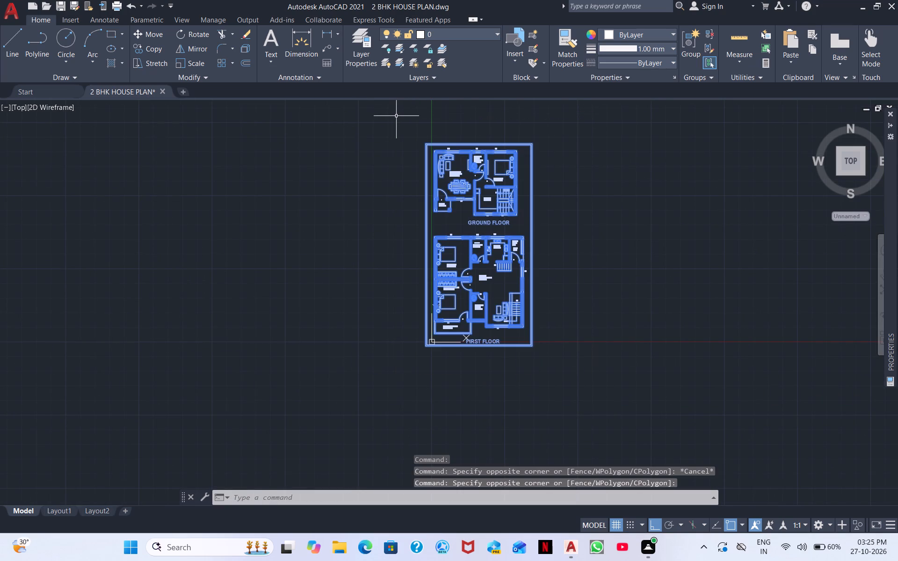
pyautogui.hotkey('ctrl', 'p')
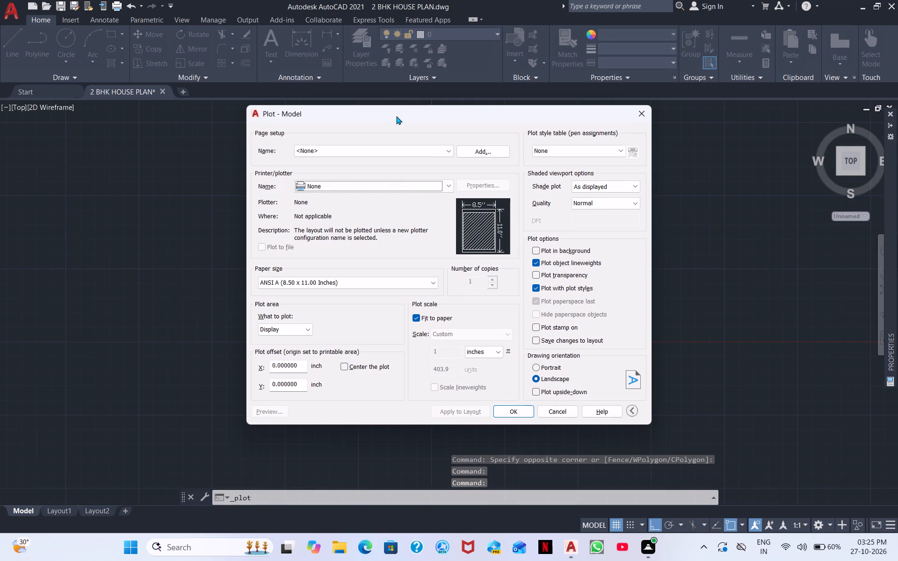
pyautogui.click(384, 151)
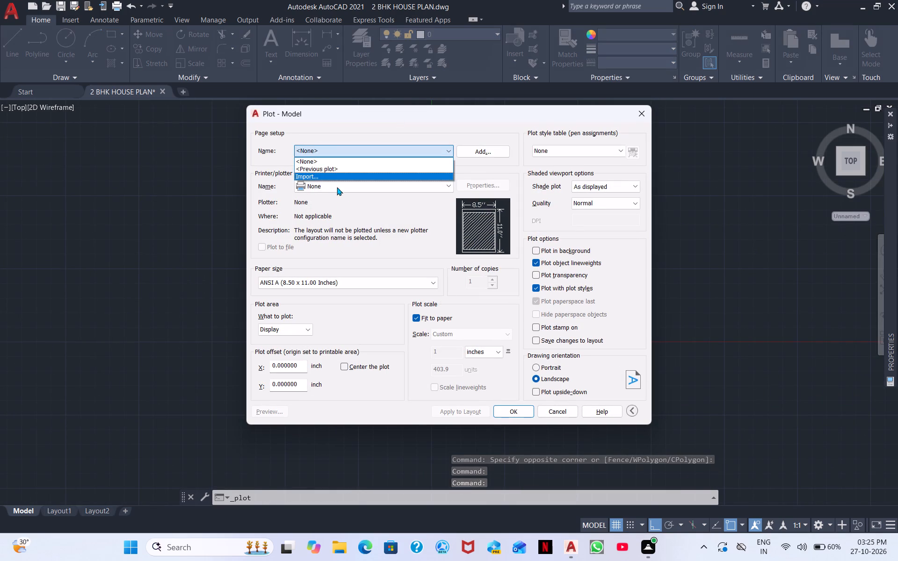
pyautogui.click(348, 169)
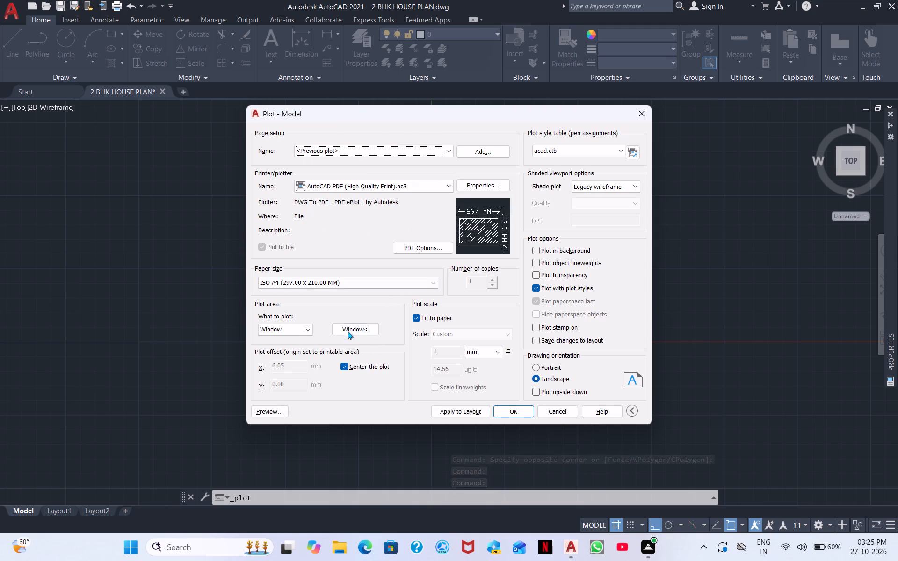
pyautogui.click(349, 330)
pyautogui.click(584, 407)
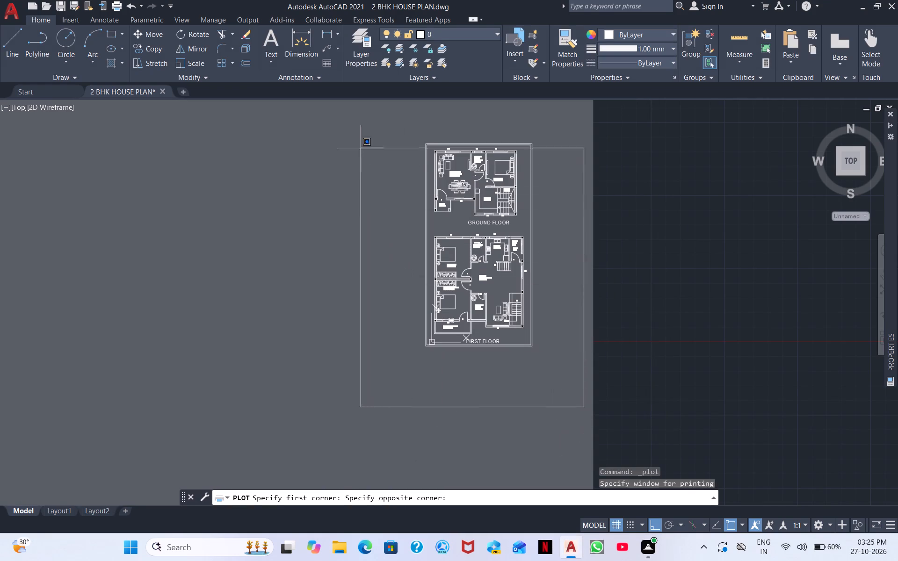
pyautogui.click(366, 117)
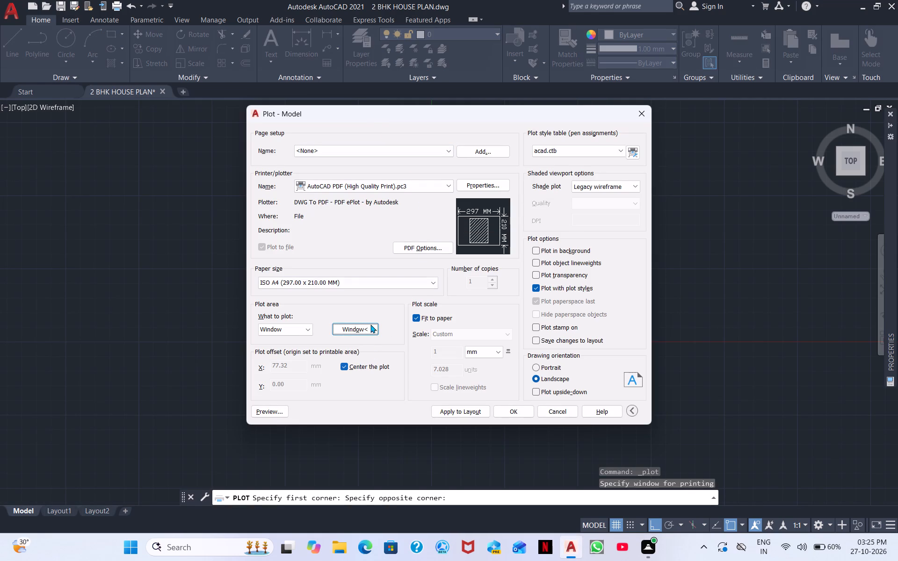
# Preview the plot and examine both floor plans, their room labels, floor titles and double border on the sheet.
pyautogui.click(270, 411)
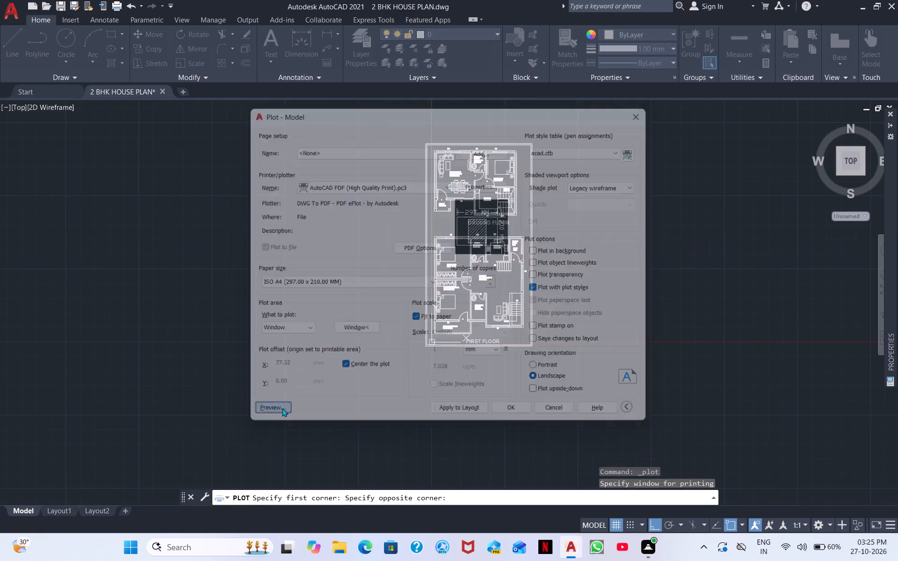
pyautogui.scroll(2, 443, 250)
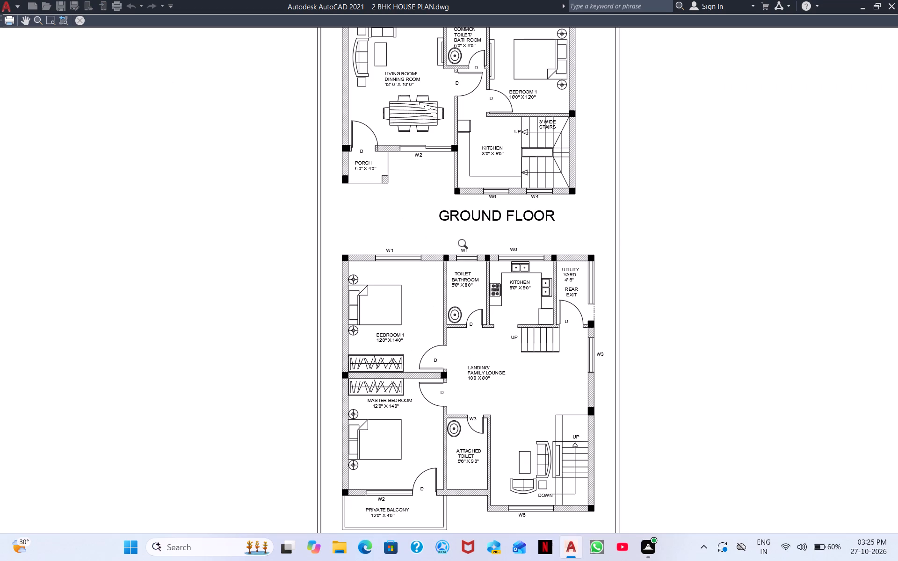
pyautogui.scroll(-1, 541, 222)
pyautogui.scroll(1, 573, 198)
pyautogui.moveTo(573, 198); pyautogui.dragTo(432, 267, button='middle')
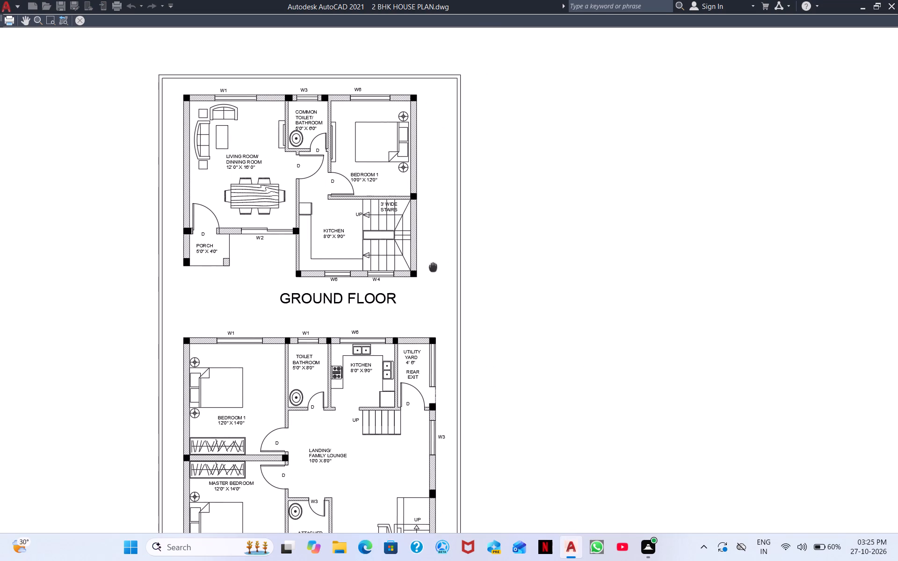
pyautogui.moveTo(432, 267); pyautogui.dragTo(431, 267, button='middle')
pyautogui.scroll(-1, 431, 268)
pyautogui.moveTo(431, 268); pyautogui.dragTo(536, 215, button='middle')
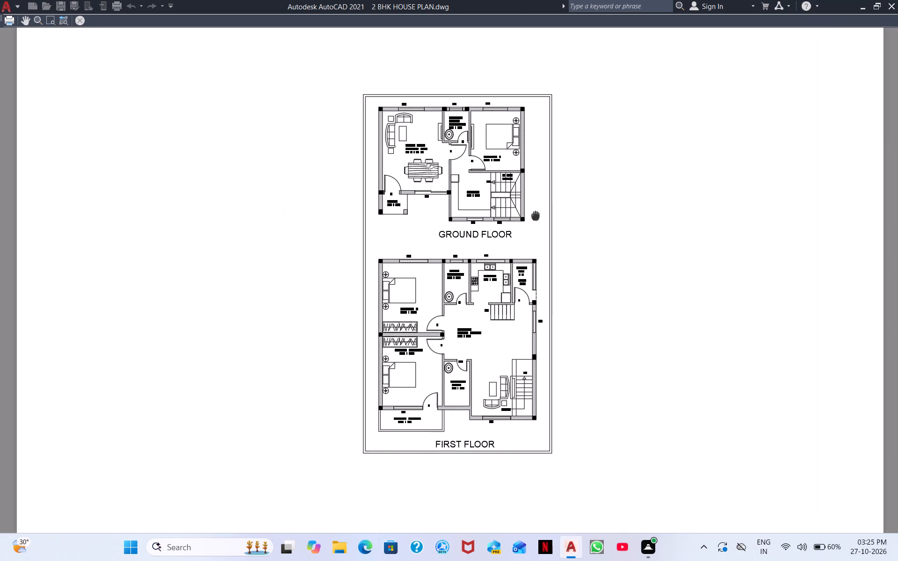
pyautogui.moveTo(536, 215); pyautogui.dragTo(595, 207, button='middle')
pyautogui.scroll(1, 591, 207)
pyautogui.scroll(2, 482, 237)
pyautogui.scroll(-2, 466, 261)
pyautogui.press('Return')
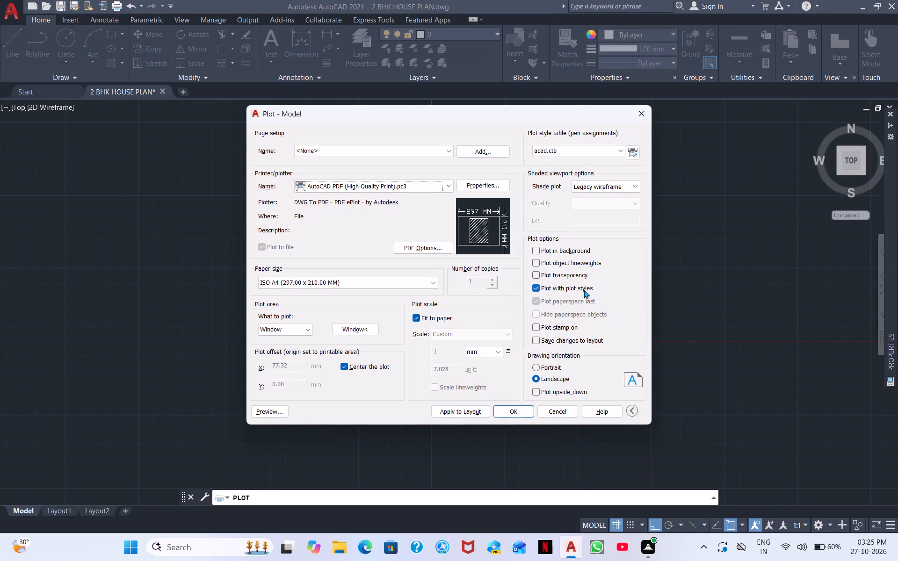
# Plot the sheet to PDF as 2 BHK HOUSE PLAN-Model.pdf in Documents, and close the PDF after checking it.
pyautogui.click(521, 413)
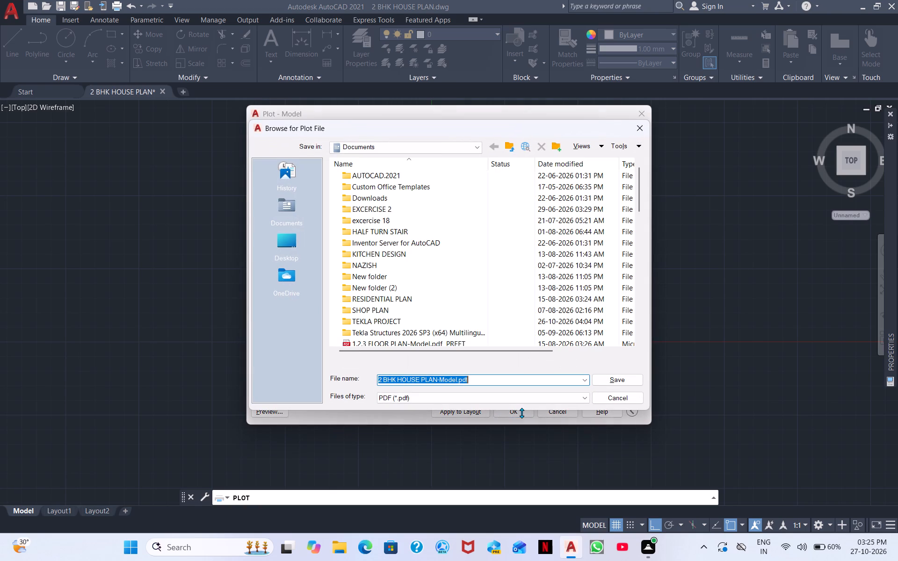
pyautogui.click(626, 383)
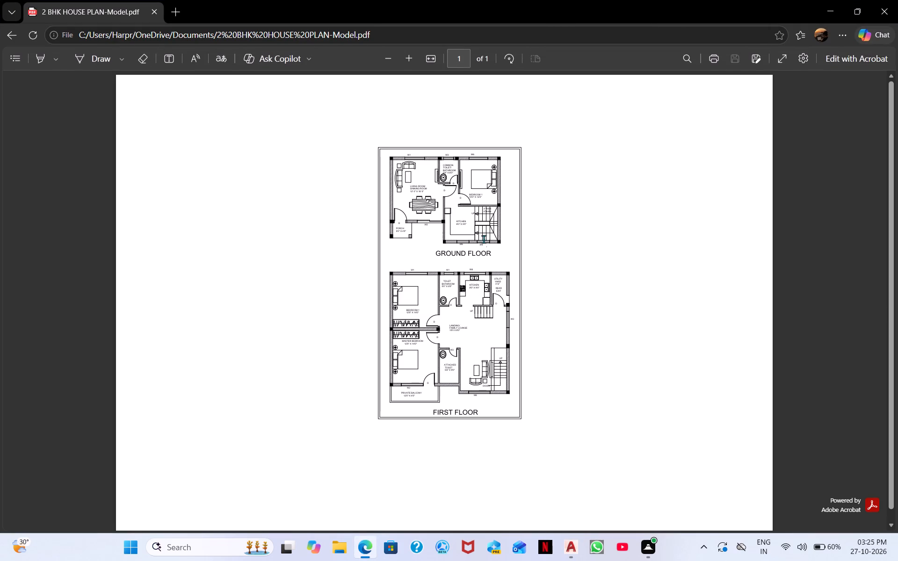
pyautogui.scroll(3, 480, 230)
pyautogui.moveTo(478, 202); pyautogui.dragTo(459, 254, button='middle')
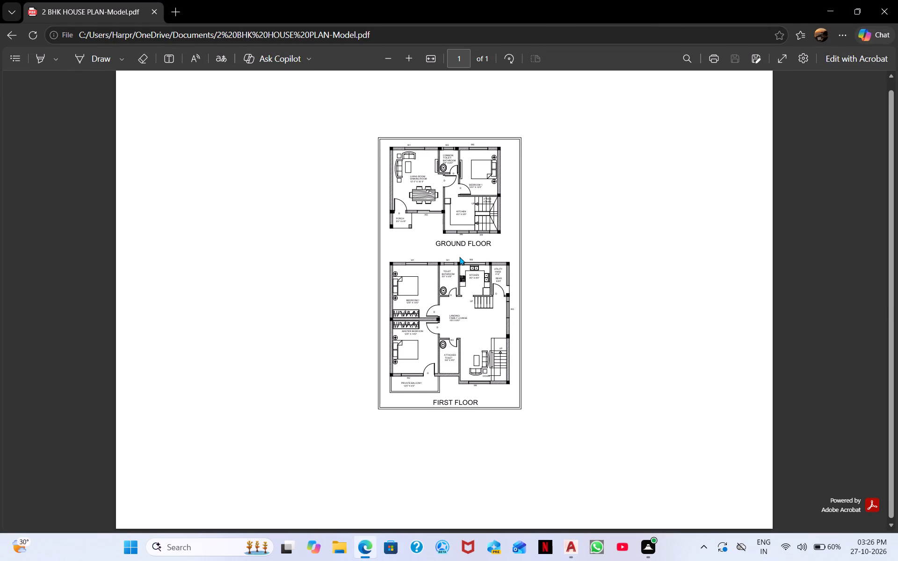
pyautogui.scroll(3, 460, 260)
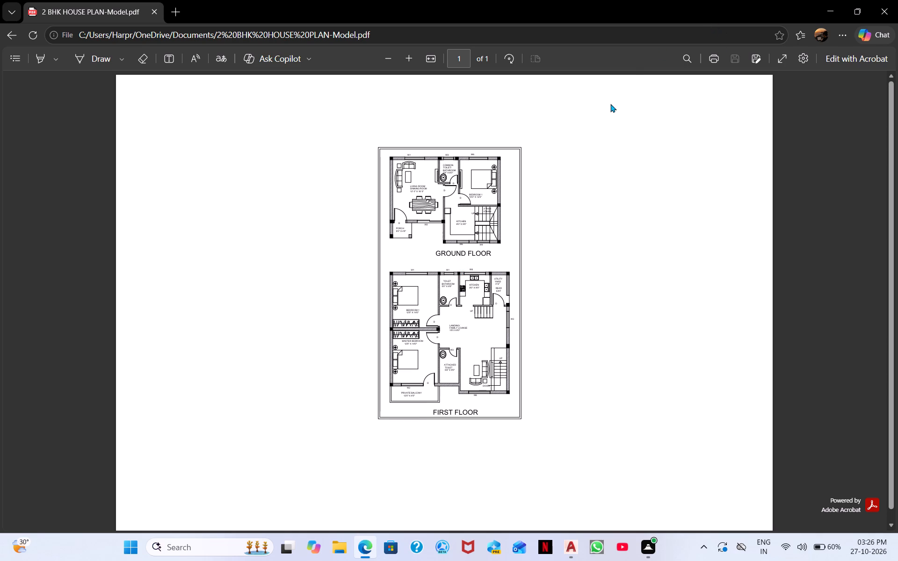
pyautogui.click(892, 13)
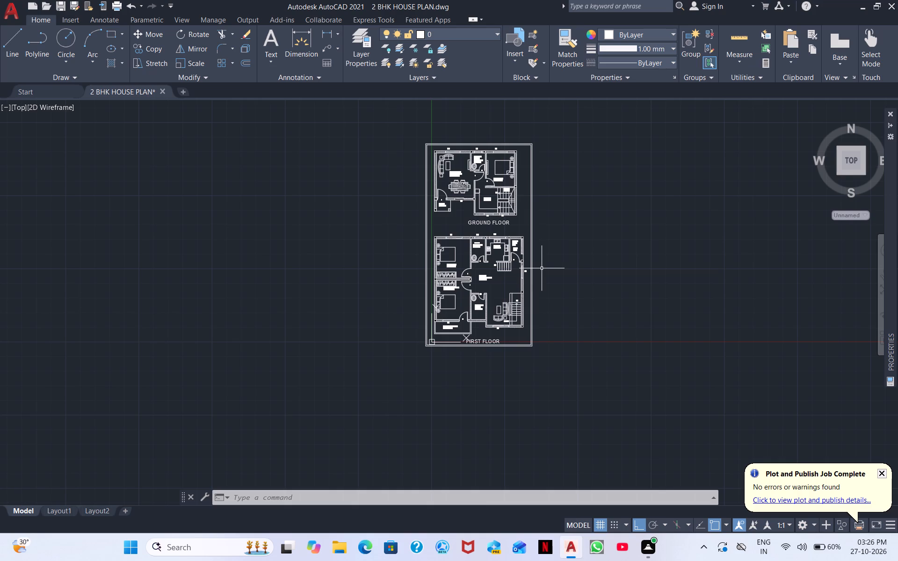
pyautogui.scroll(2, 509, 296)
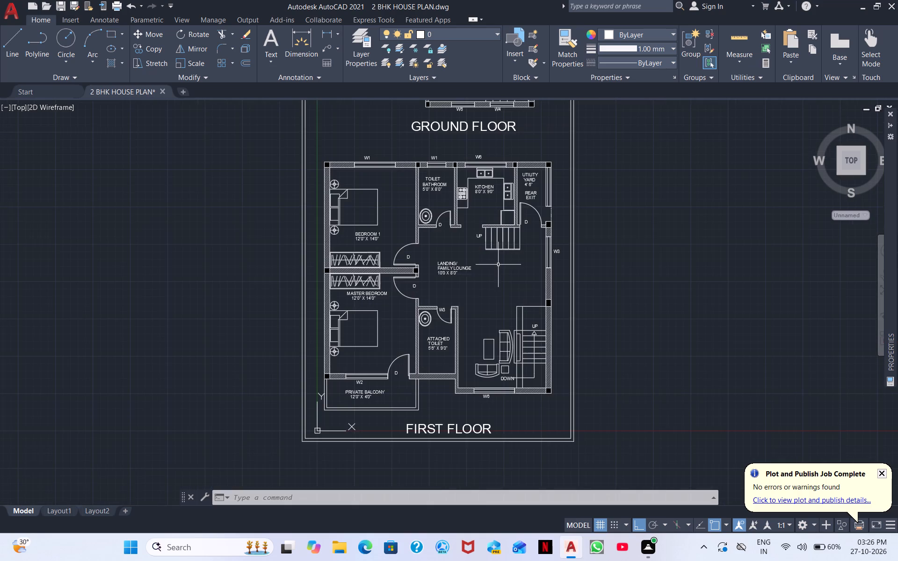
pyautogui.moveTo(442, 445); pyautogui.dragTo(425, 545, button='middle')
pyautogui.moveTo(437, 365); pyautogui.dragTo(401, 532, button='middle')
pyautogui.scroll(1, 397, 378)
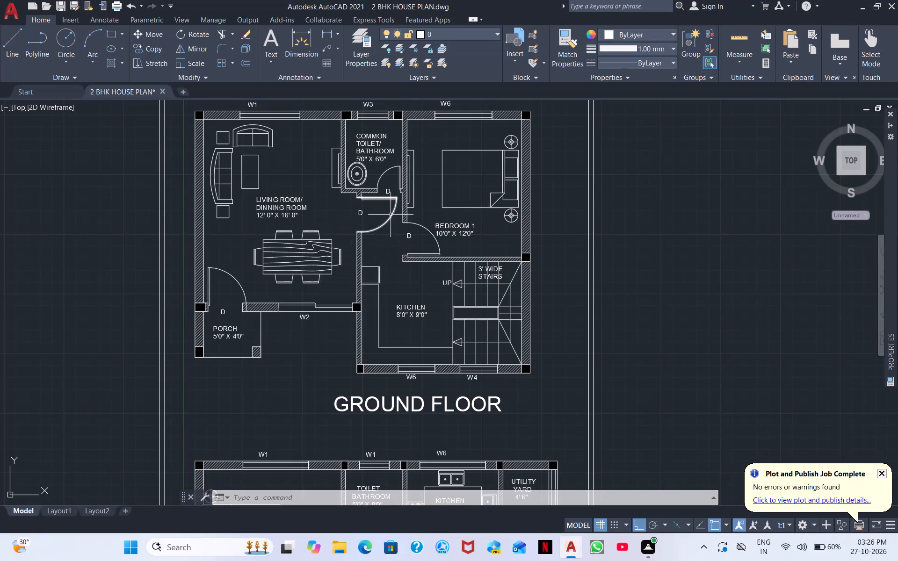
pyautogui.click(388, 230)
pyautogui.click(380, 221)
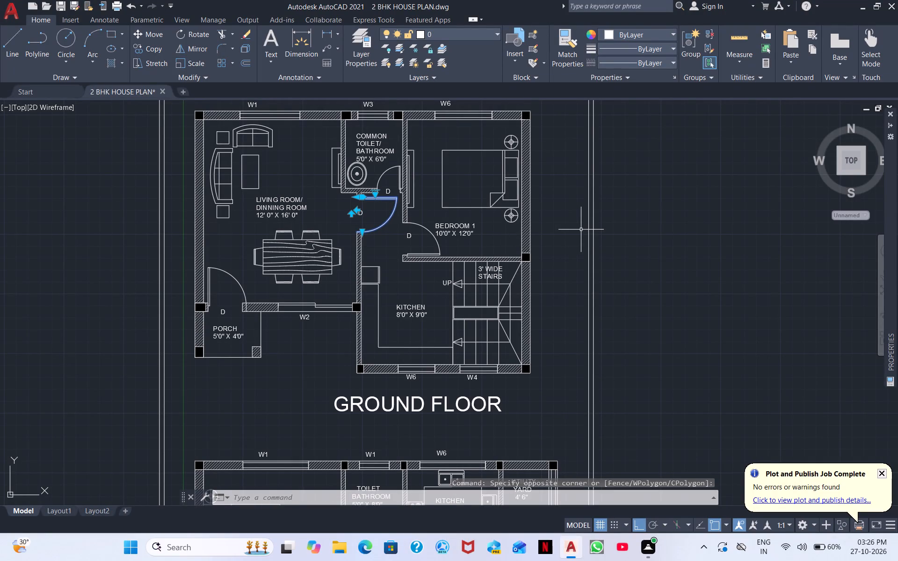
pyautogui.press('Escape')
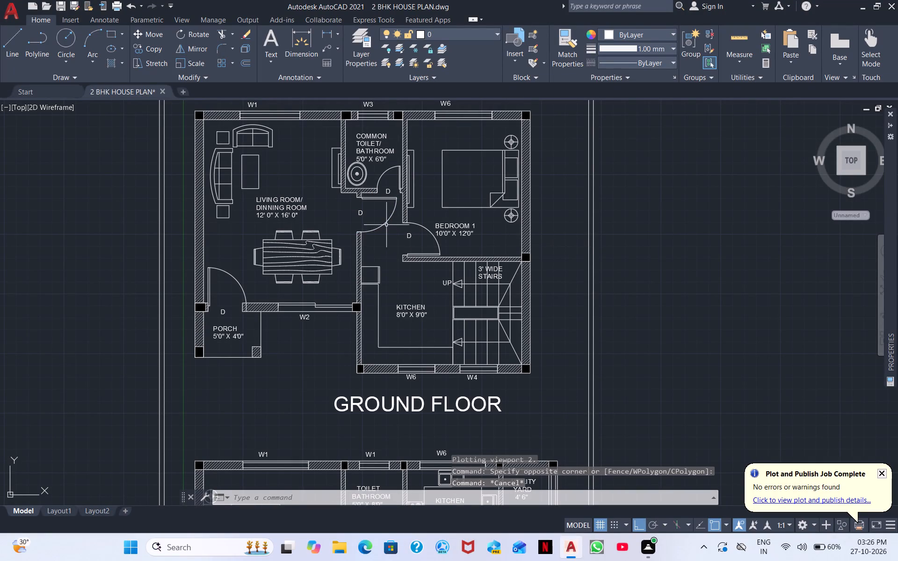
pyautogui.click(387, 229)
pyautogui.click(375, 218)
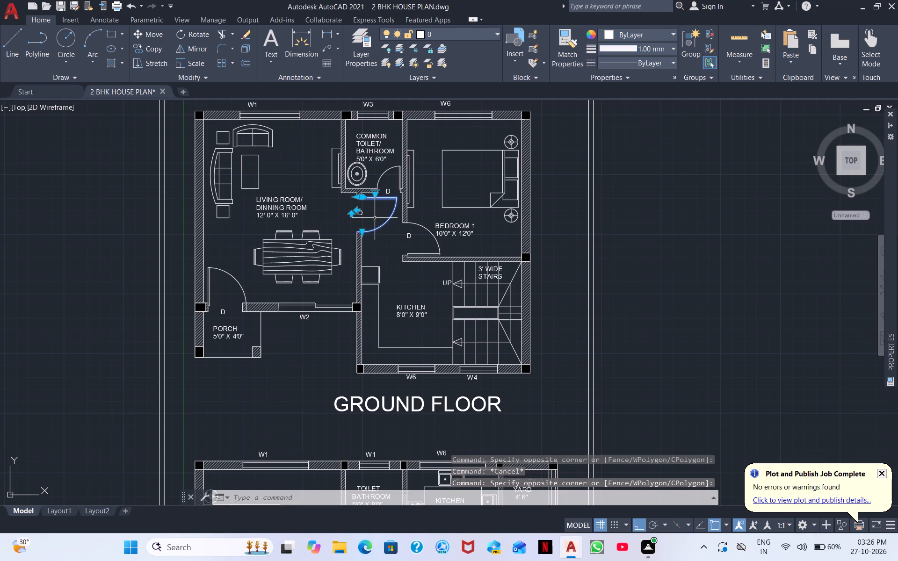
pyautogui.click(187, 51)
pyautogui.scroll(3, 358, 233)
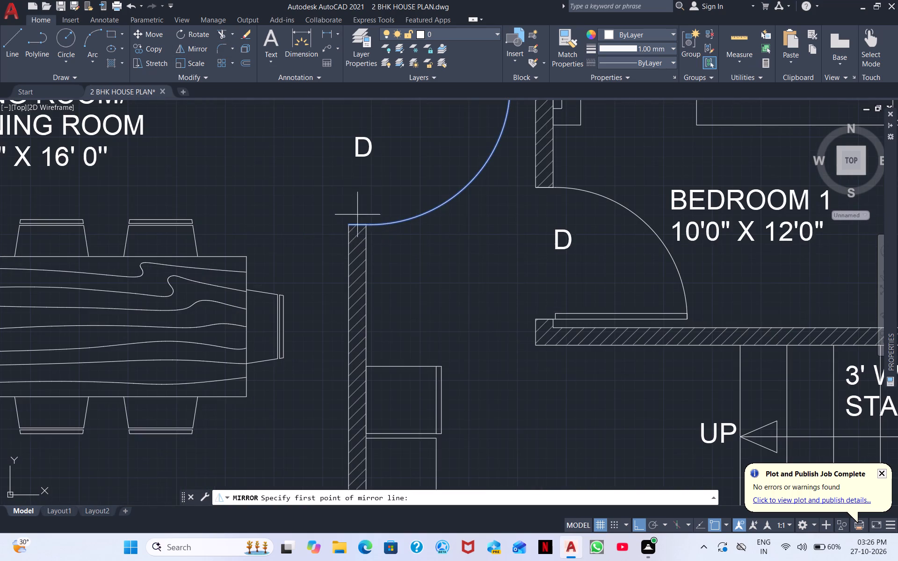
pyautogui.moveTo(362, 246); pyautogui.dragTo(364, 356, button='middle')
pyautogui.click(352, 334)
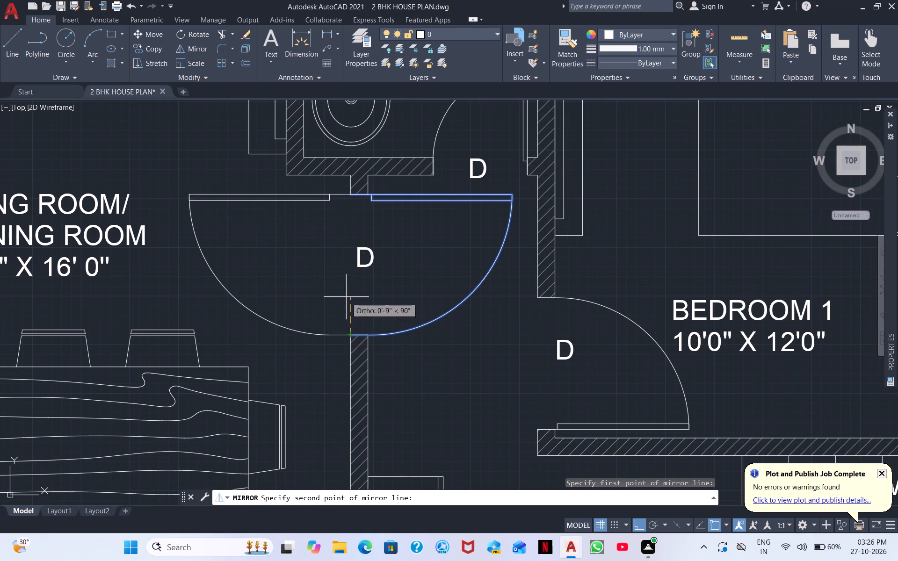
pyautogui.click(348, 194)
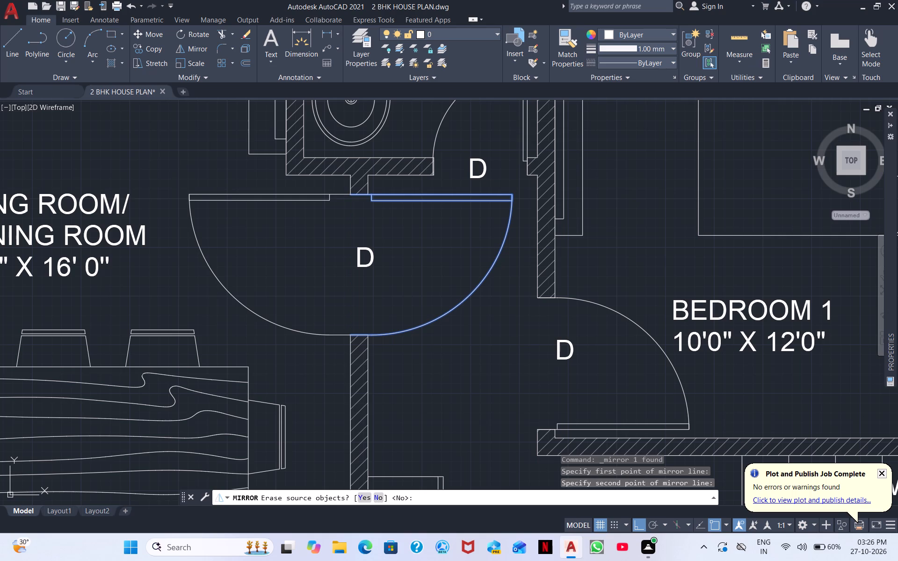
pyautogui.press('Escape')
# Mirror the ground-floor door between the living/dining room and the kitchen passage about the wall's living-room face, keeping the original.
pyautogui.moveTo(465, 351); pyautogui.dragTo(453, 298)
pyautogui.click(436, 265)
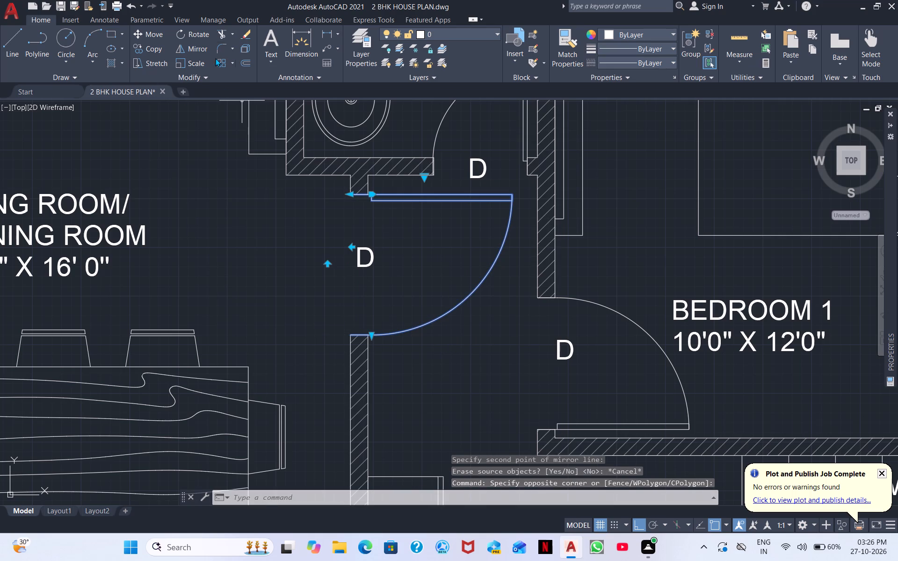
pyautogui.click(195, 50)
pyautogui.click(353, 337)
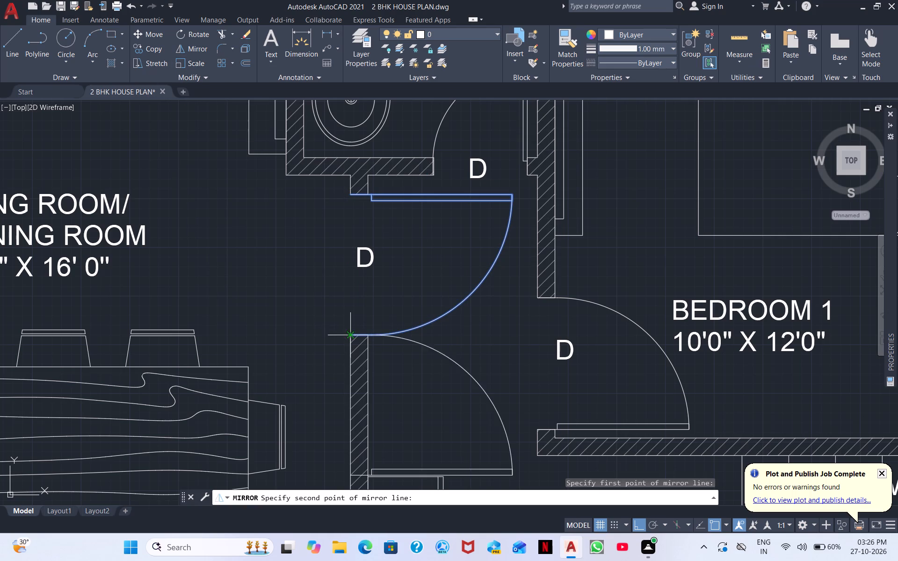
pyautogui.click(352, 193)
pyautogui.rightClick(437, 220)
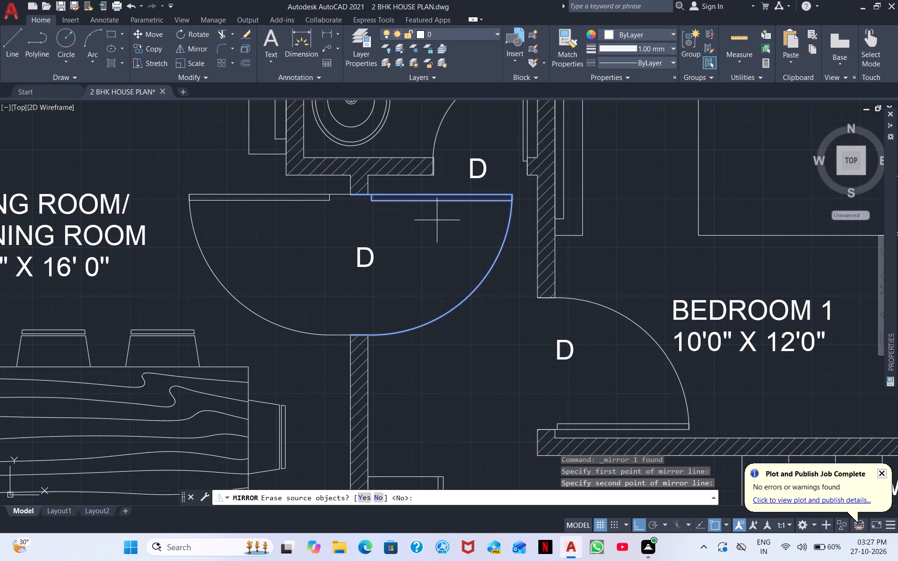
pyautogui.click(476, 230)
# Erase the original door that swings into the kitchen passage.
pyautogui.click(484, 321)
pyautogui.click(450, 280)
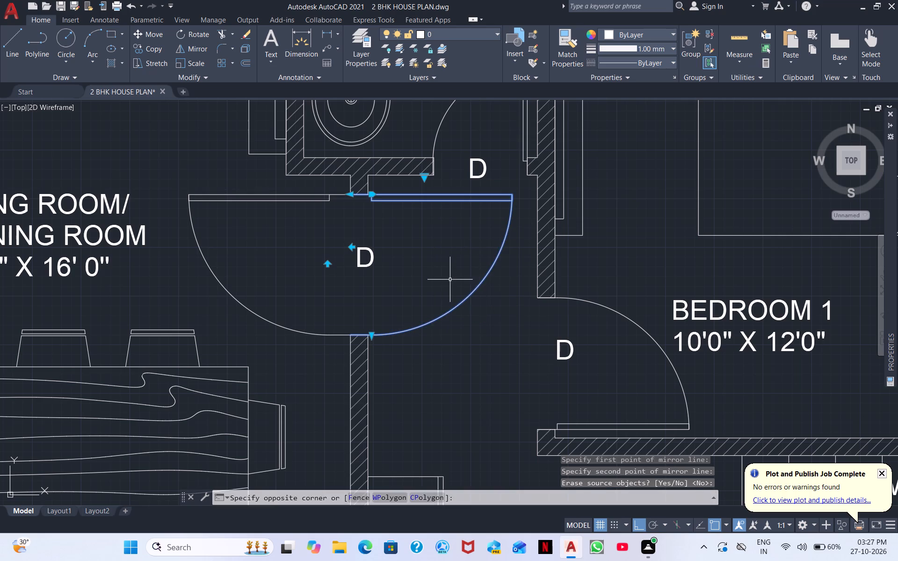
pyautogui.rightClick(448, 273)
pyautogui.click(492, 316)
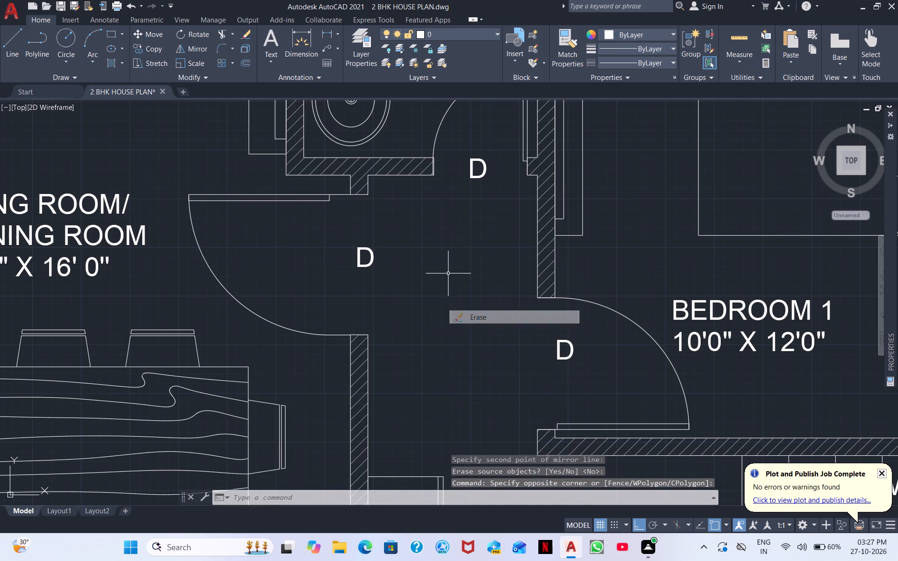
# Move the mirrored door across the wall thickness, from the wall stub's living-room-side corner to its passage-side corner.
pyautogui.click(318, 228)
pyautogui.click(282, 196)
pyautogui.rightClick(290, 229)
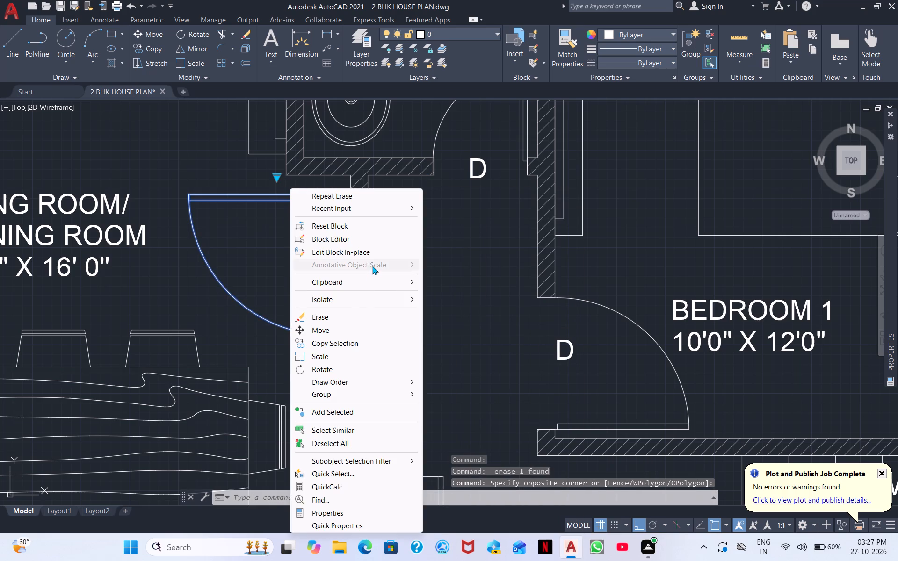
pyautogui.click(334, 330)
pyautogui.scroll(2, 338, 285)
pyautogui.moveTo(333, 298); pyautogui.dragTo(277, 495, button='middle')
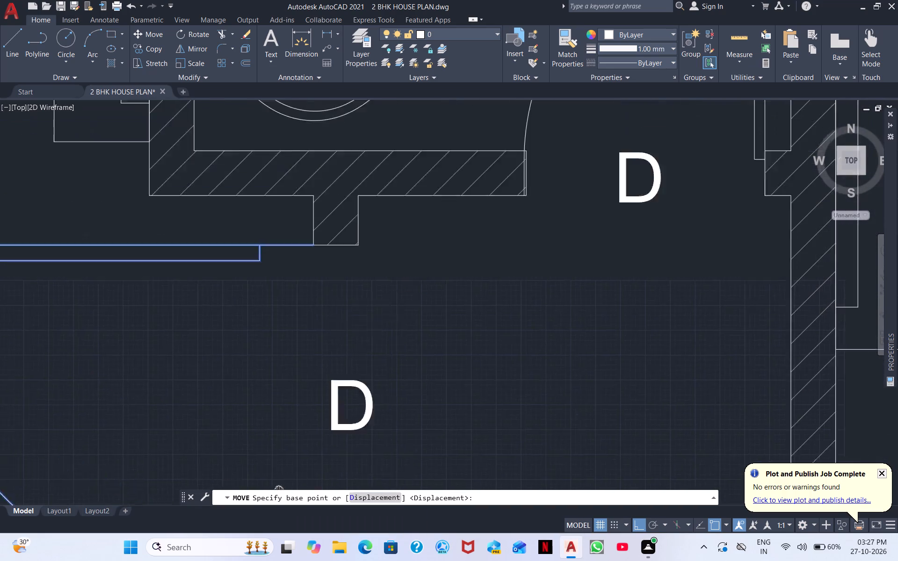
pyautogui.moveTo(277, 495); pyautogui.dragTo(253, 560, button='middle')
pyautogui.click(285, 334)
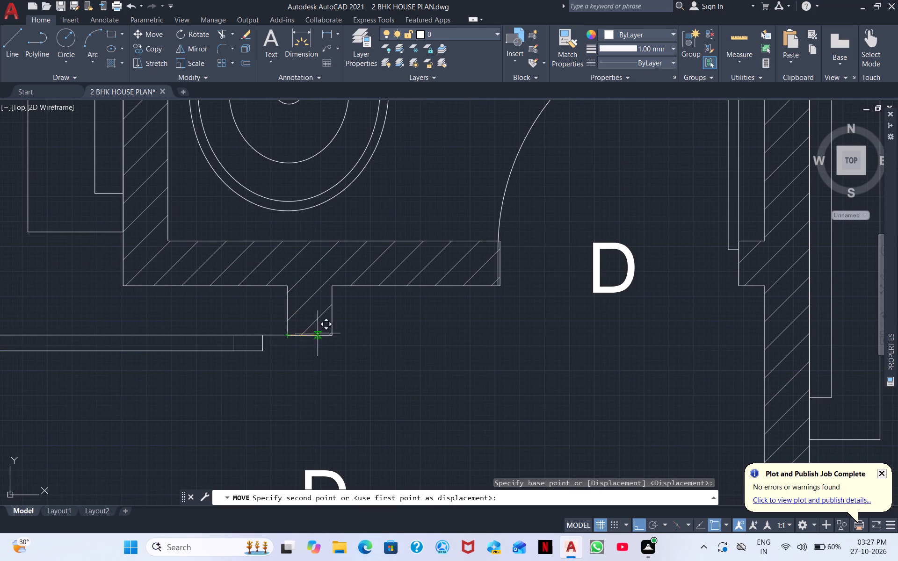
pyautogui.click(329, 337)
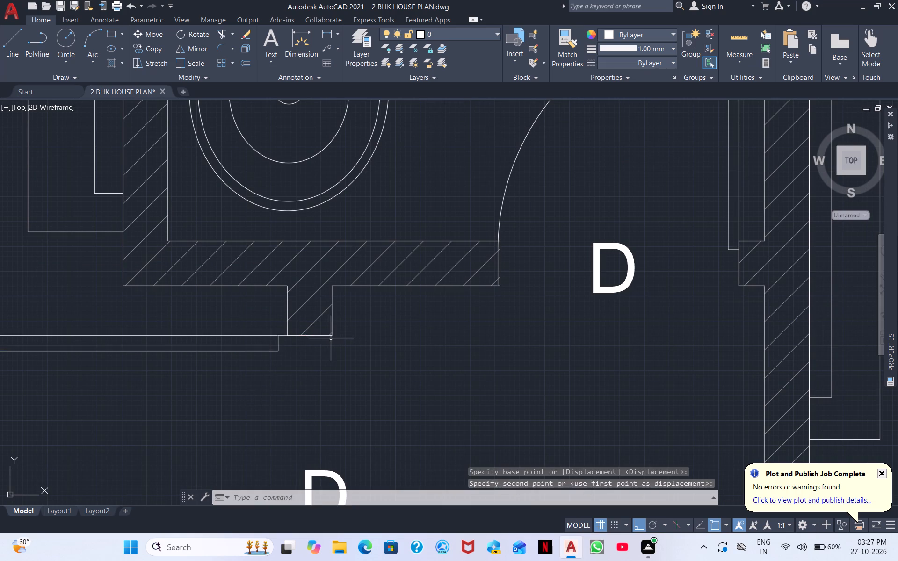
# Look over the ground and first floor plans with their titles inside the double border.
pyautogui.scroll(-4, 331, 344)
pyautogui.moveTo(380, 345); pyautogui.dragTo(371, 319, button='middle')
pyautogui.scroll(-2, 368, 314)
pyautogui.moveTo(460, 370); pyautogui.dragTo(459, 362, button='middle')
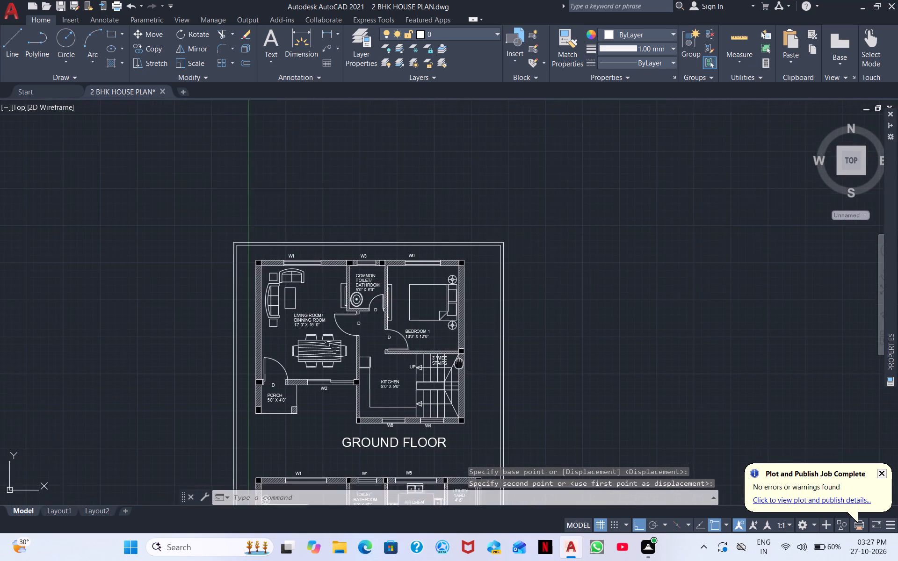
pyautogui.moveTo(459, 362); pyautogui.dragTo(399, 318, button='middle')
pyautogui.moveTo(534, 348); pyautogui.dragTo(539, 300, button='middle')
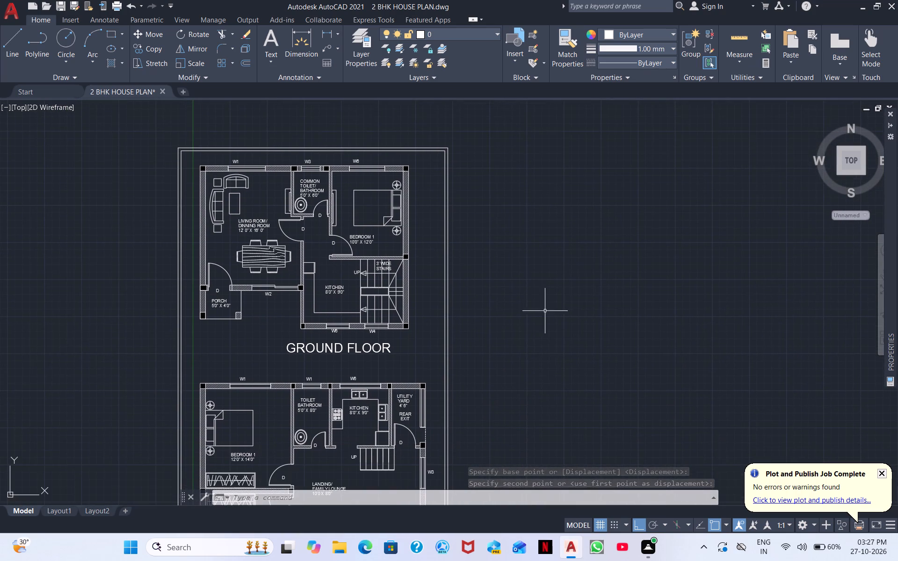
pyautogui.moveTo(545, 311); pyautogui.dragTo(514, 300, button='middle')
pyautogui.scroll(-1, 466, 316)
pyautogui.moveTo(469, 323); pyautogui.dragTo(462, 282, button='middle')
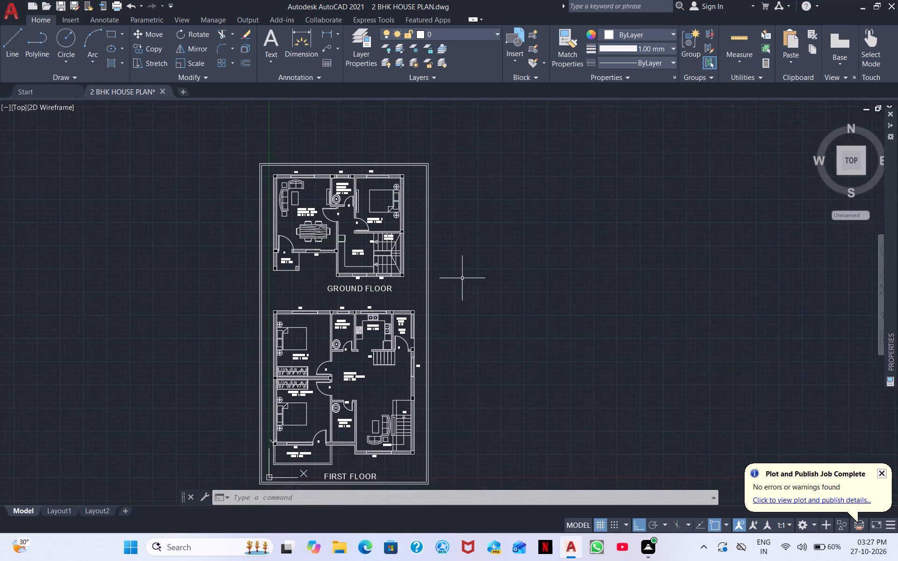
pyautogui.scroll(-1, 497, 314)
pyautogui.moveTo(474, 369); pyautogui.dragTo(464, 339, button='middle')
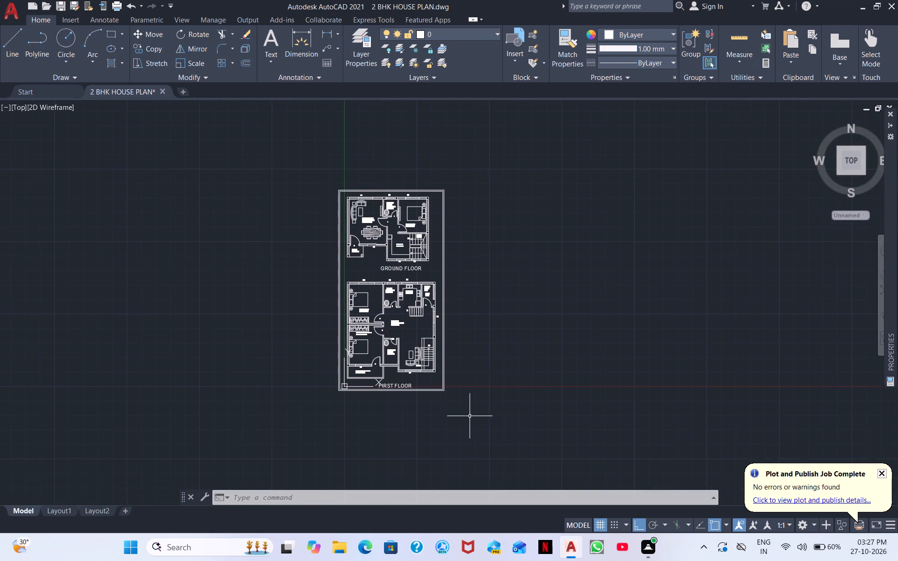
pyautogui.click(470, 416)
pyautogui.click(320, 171)
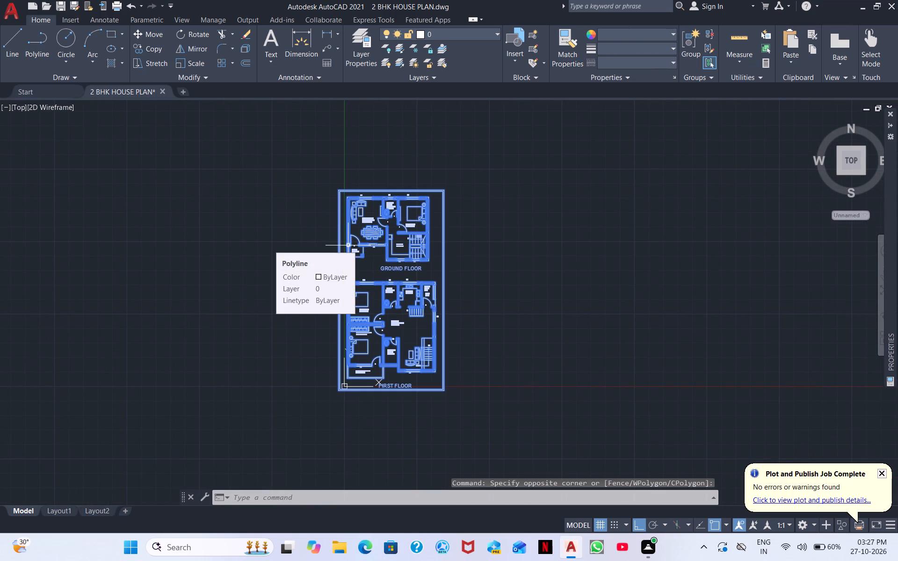
pyautogui.press('Escape')
pyautogui.scroll(-1, 392, 272)
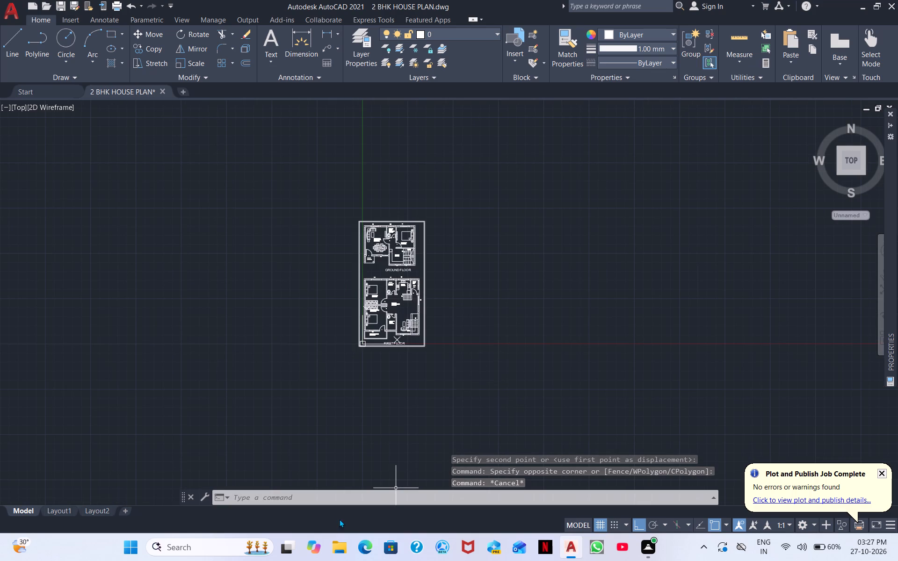
# Query the drawing's log file path and name with LOGFILENAME.
pyautogui.click(255, 502)
pyautogui.write('LOGFILE')
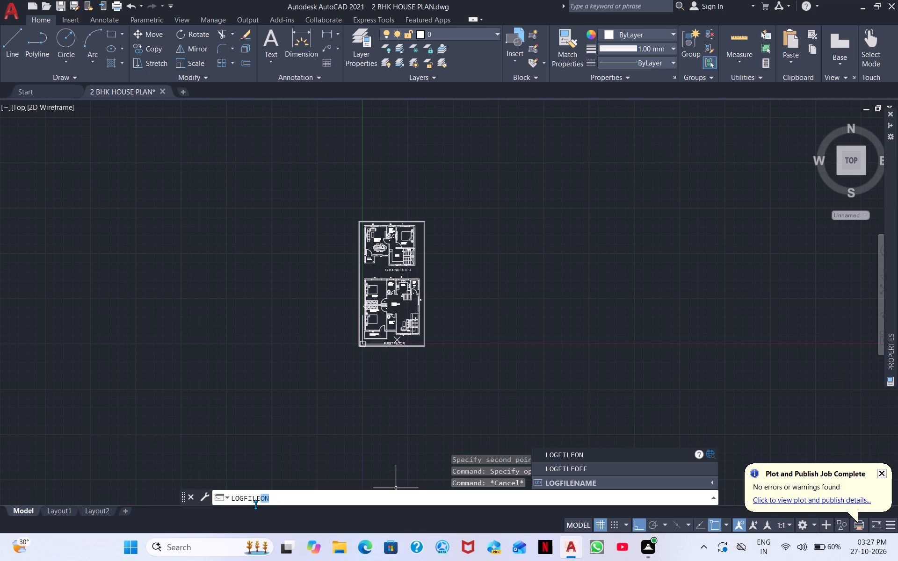
pyautogui.write('NAME')
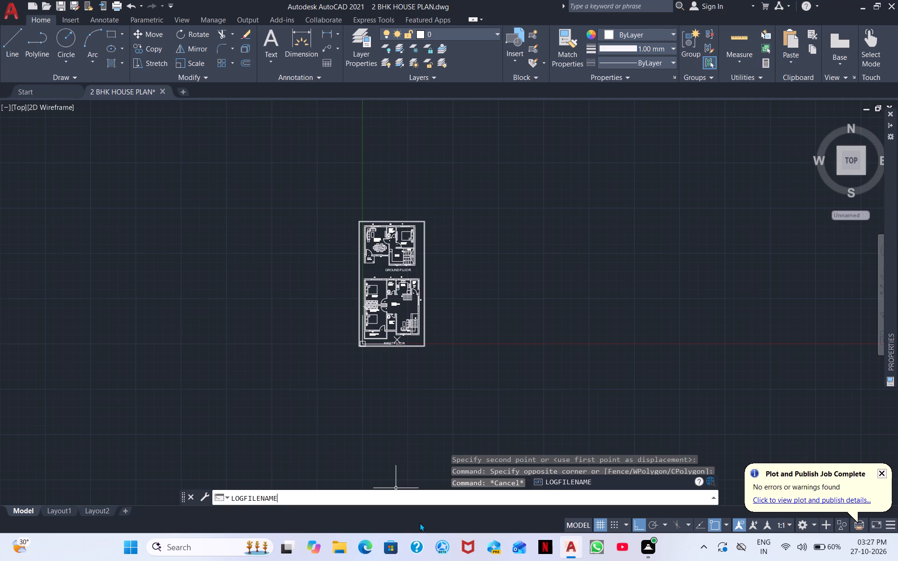
pyautogui.press('Return')
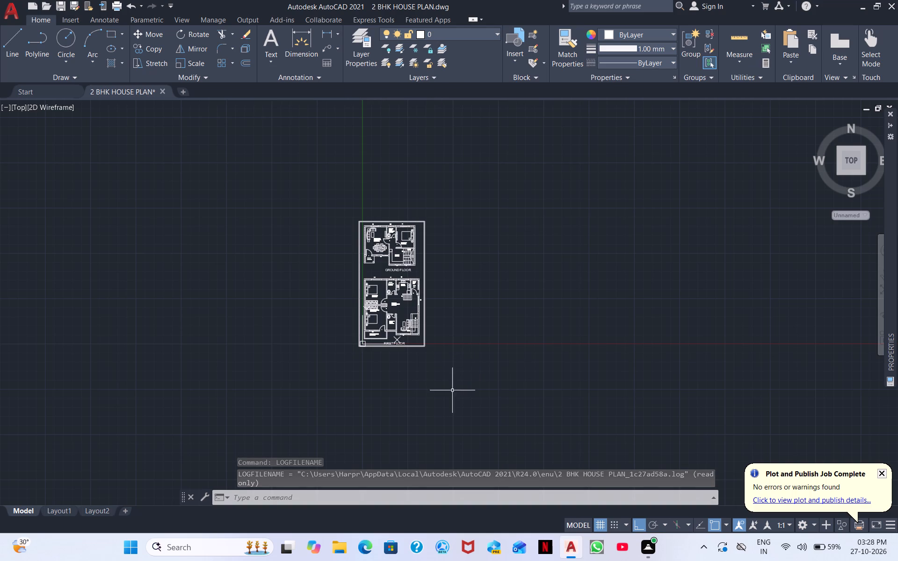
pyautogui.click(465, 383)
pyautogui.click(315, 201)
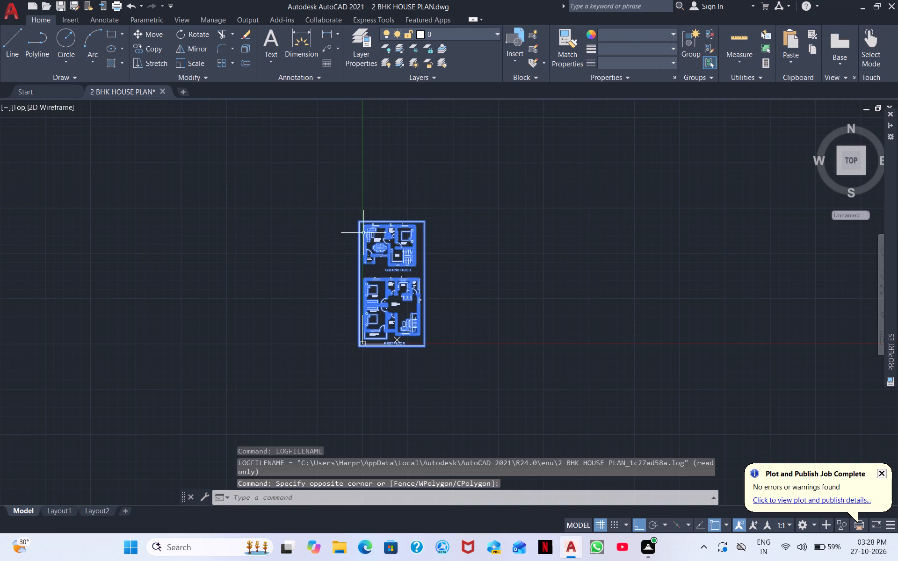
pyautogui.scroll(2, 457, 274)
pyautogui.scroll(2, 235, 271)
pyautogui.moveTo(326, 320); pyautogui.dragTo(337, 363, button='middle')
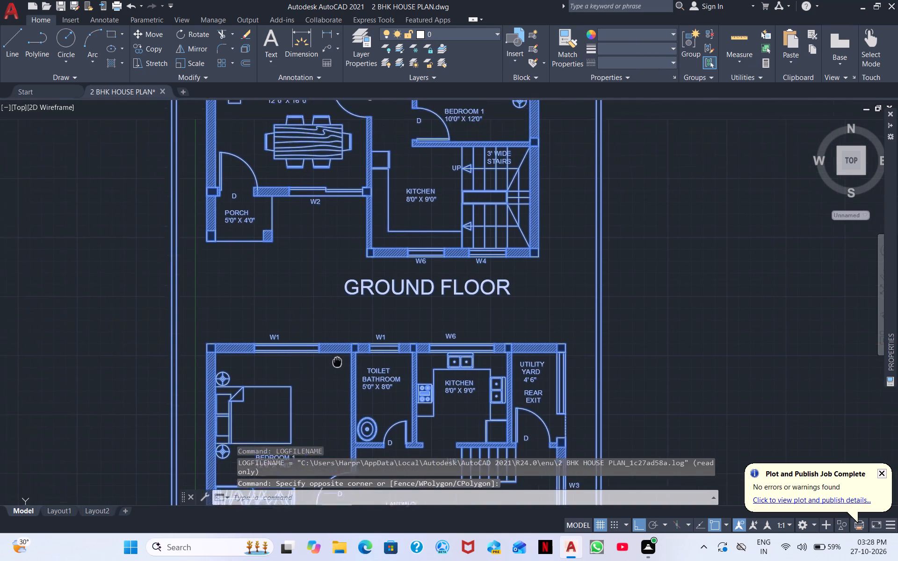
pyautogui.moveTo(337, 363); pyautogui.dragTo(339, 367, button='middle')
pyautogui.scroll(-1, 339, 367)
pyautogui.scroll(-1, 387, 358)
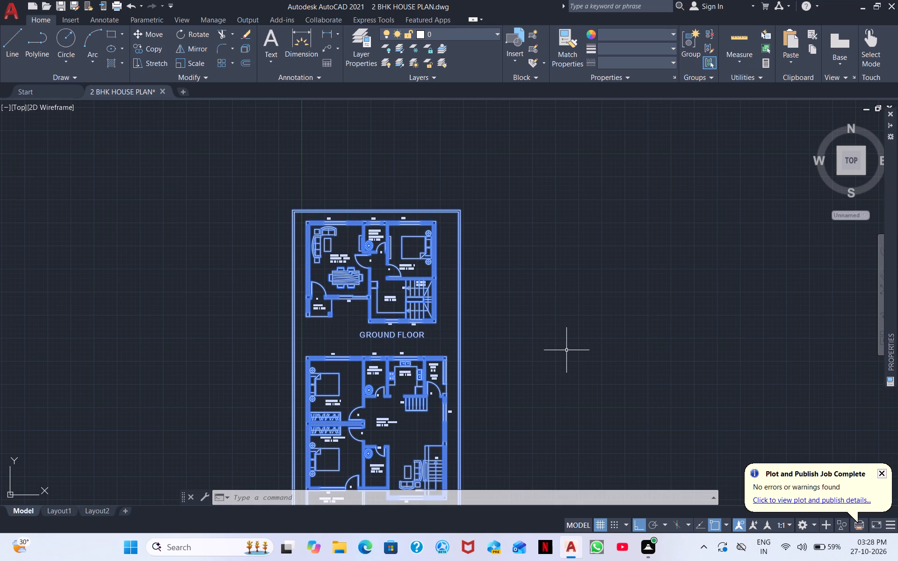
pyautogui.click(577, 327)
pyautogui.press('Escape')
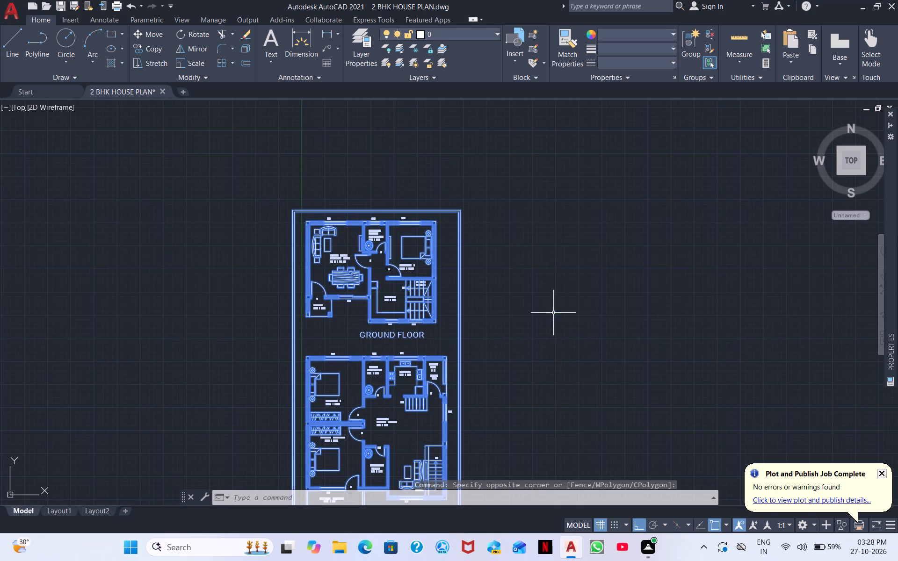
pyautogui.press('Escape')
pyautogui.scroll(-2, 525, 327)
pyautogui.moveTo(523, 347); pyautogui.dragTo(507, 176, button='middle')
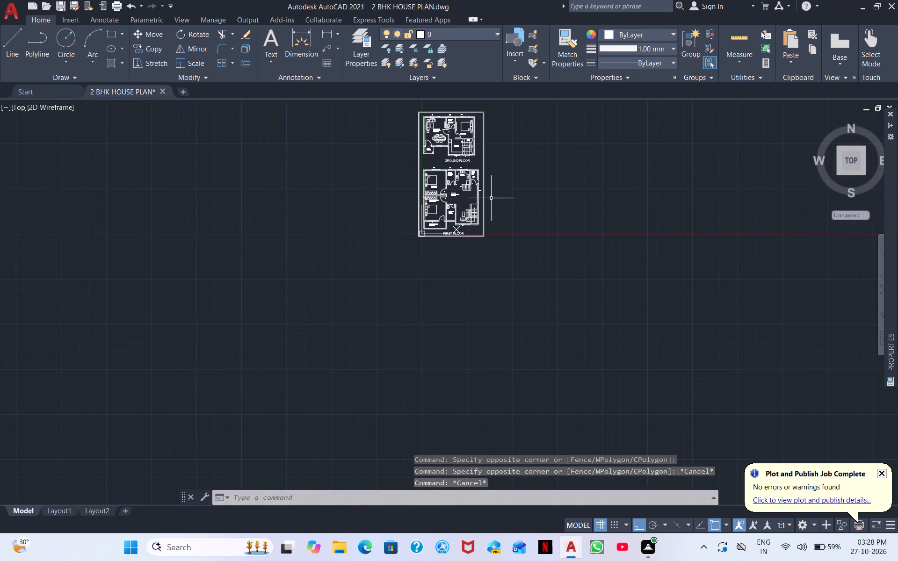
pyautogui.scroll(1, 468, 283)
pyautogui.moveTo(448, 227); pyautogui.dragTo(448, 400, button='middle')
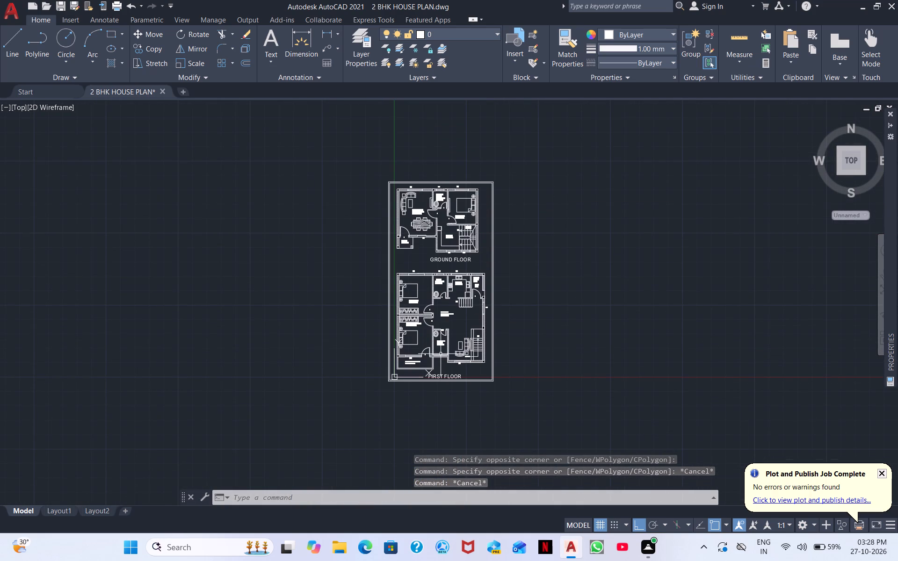
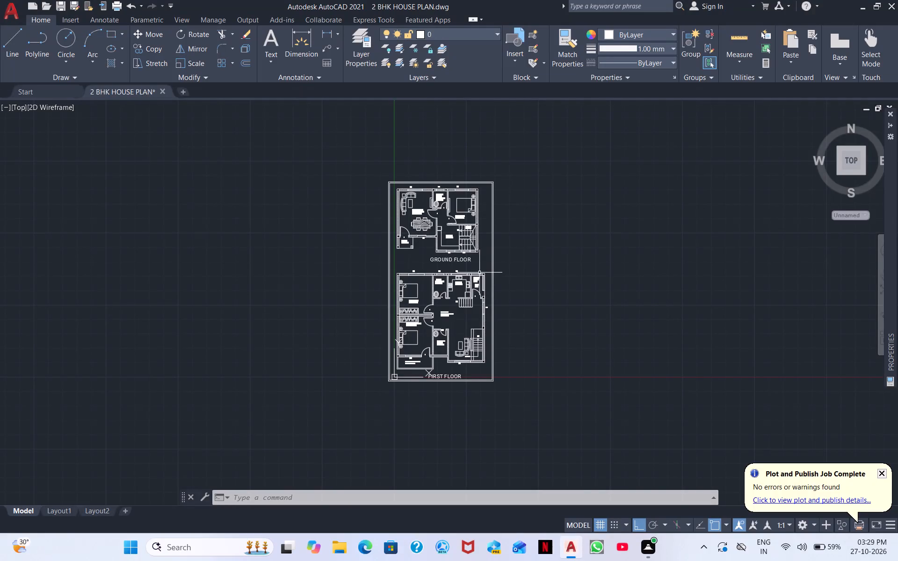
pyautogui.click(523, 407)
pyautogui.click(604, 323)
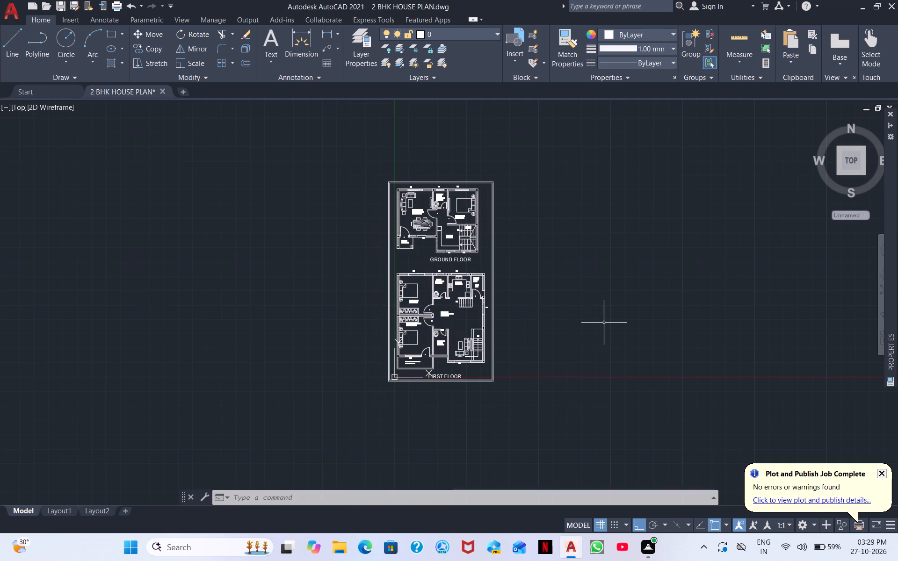